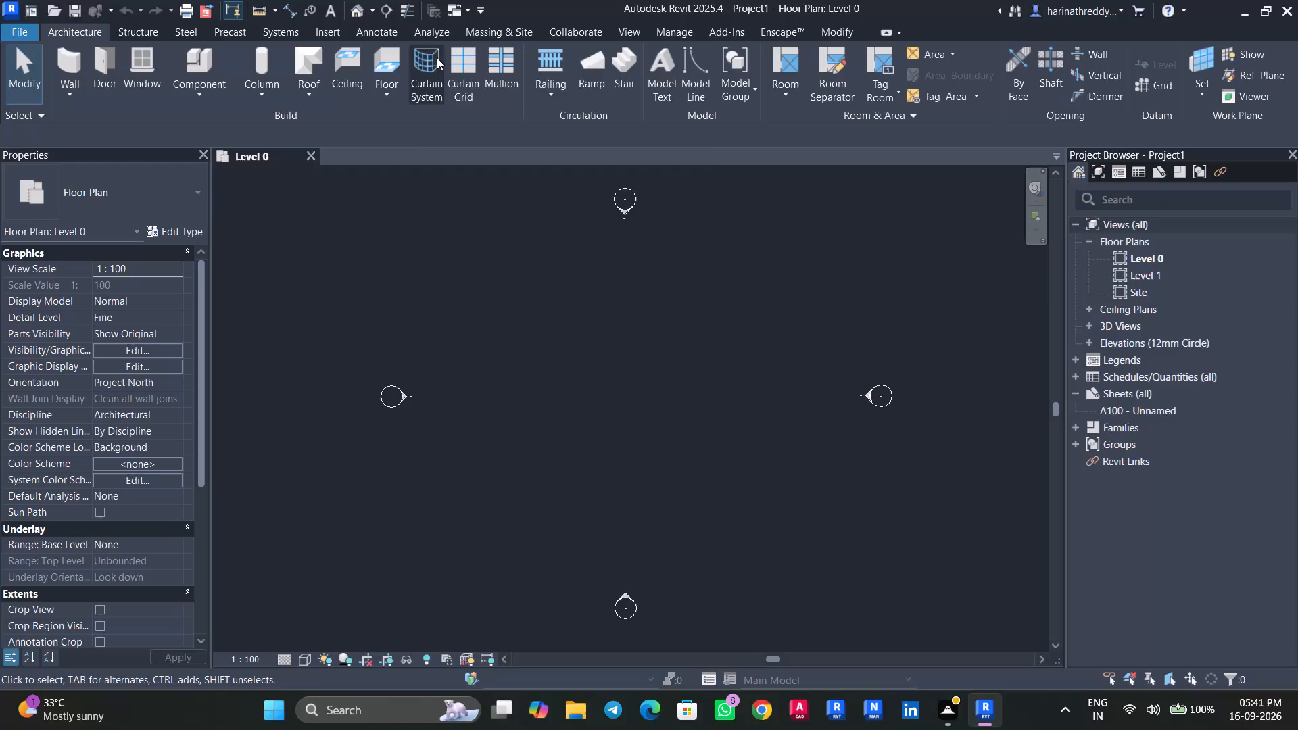
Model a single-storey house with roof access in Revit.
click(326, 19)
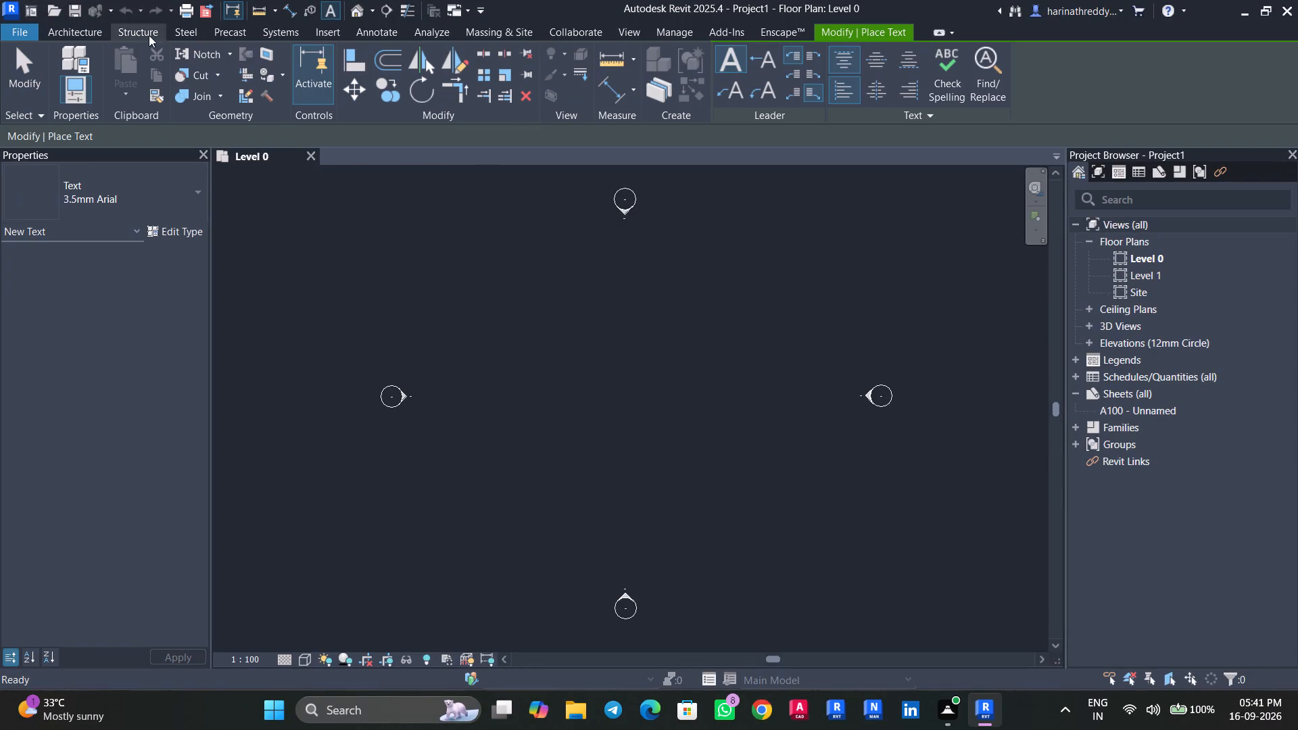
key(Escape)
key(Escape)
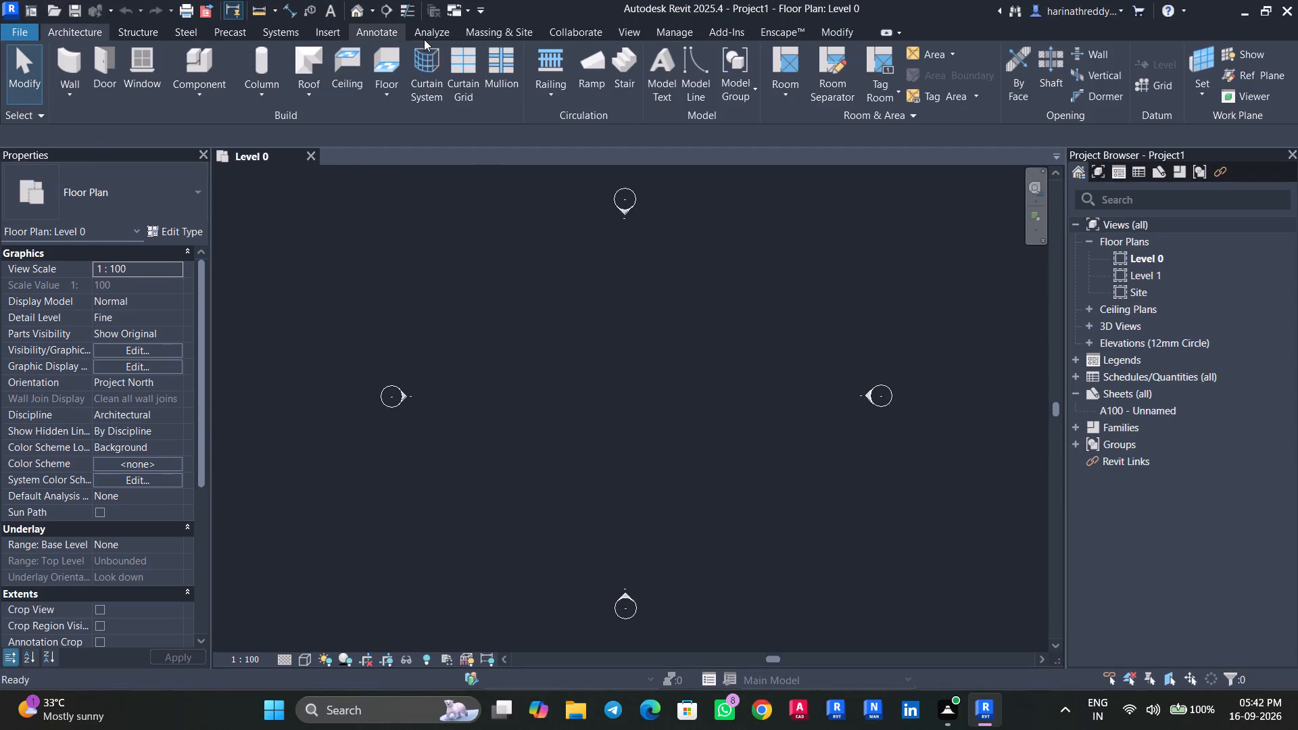
Link the PDF 12-09-2026 (2) at 600 DPI and place it centred between the four elevation markers.
click(329, 29)
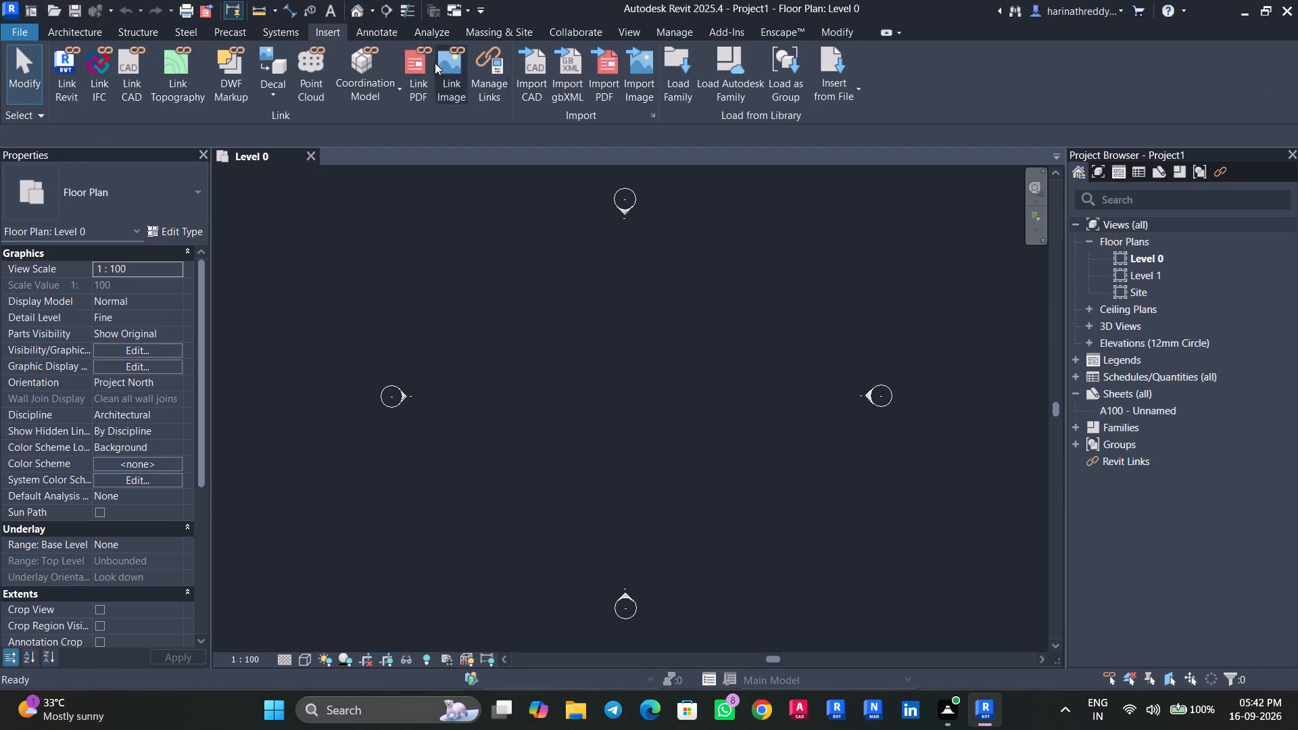
click(408, 97)
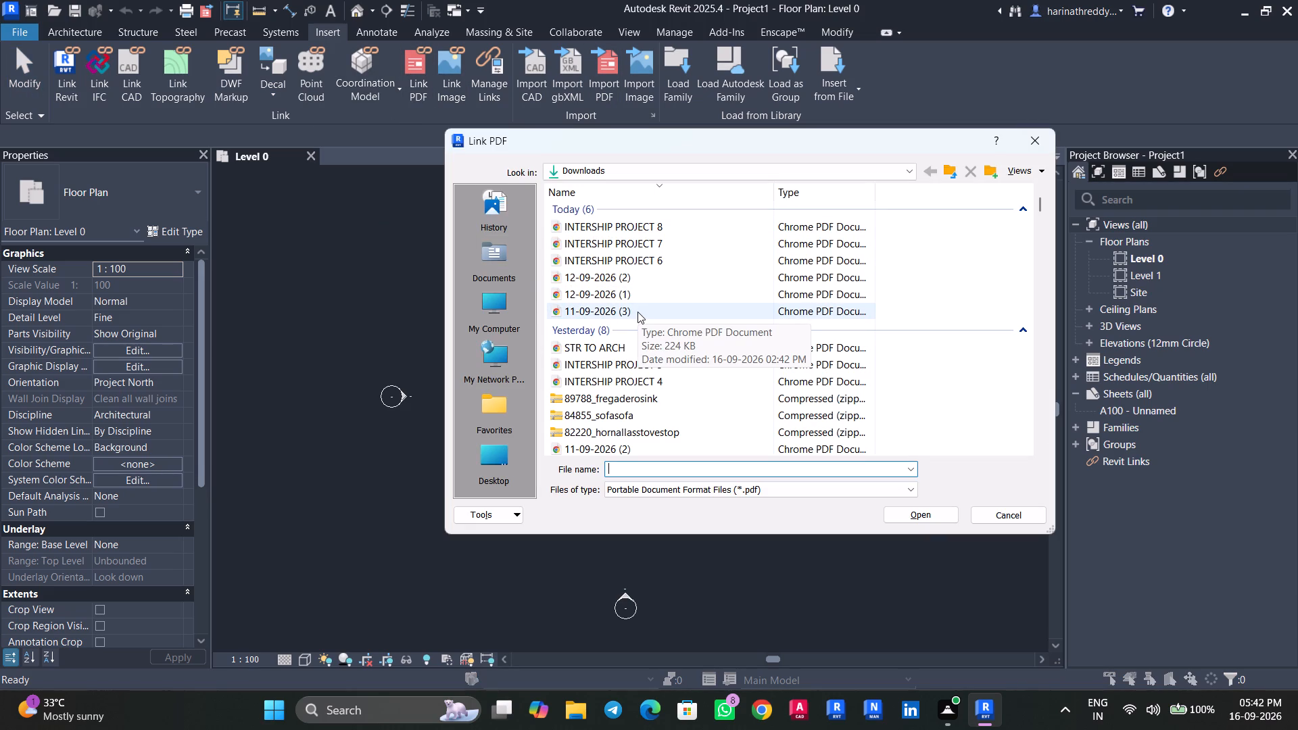
click(639, 278)
click(917, 511)
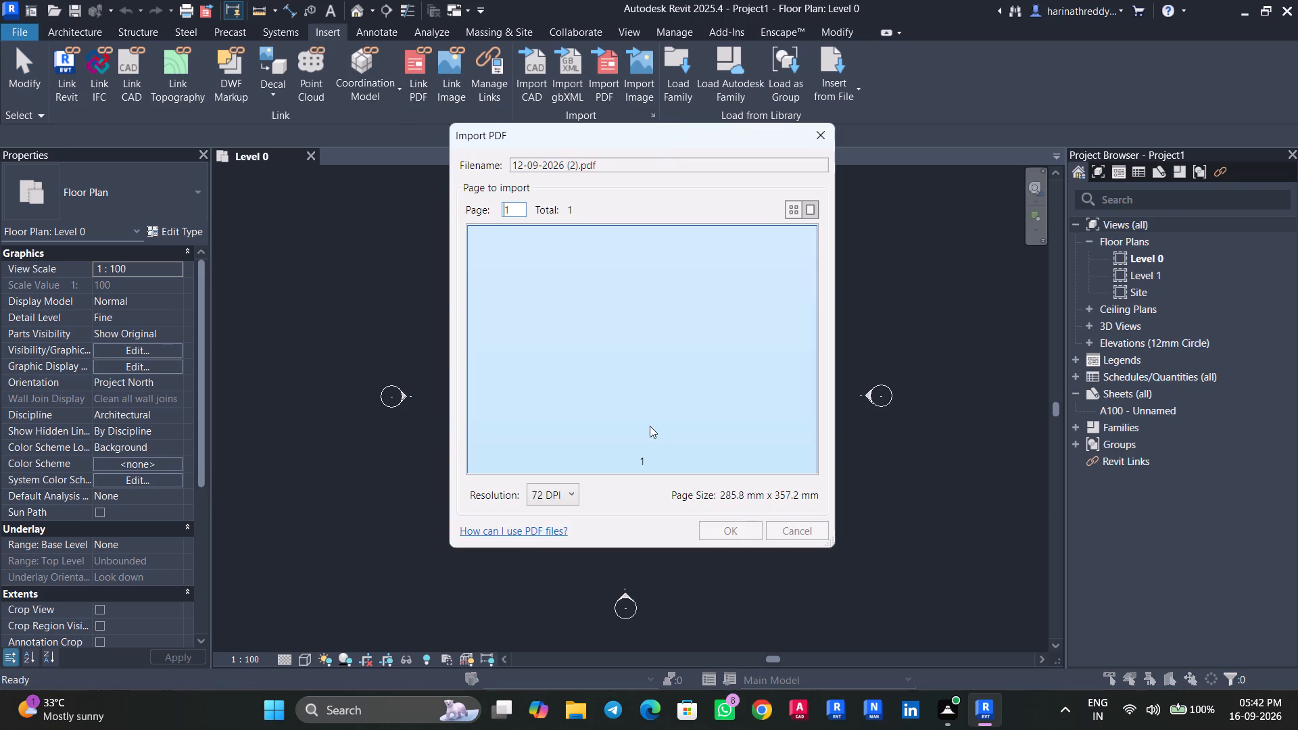
click(572, 499)
click(564, 568)
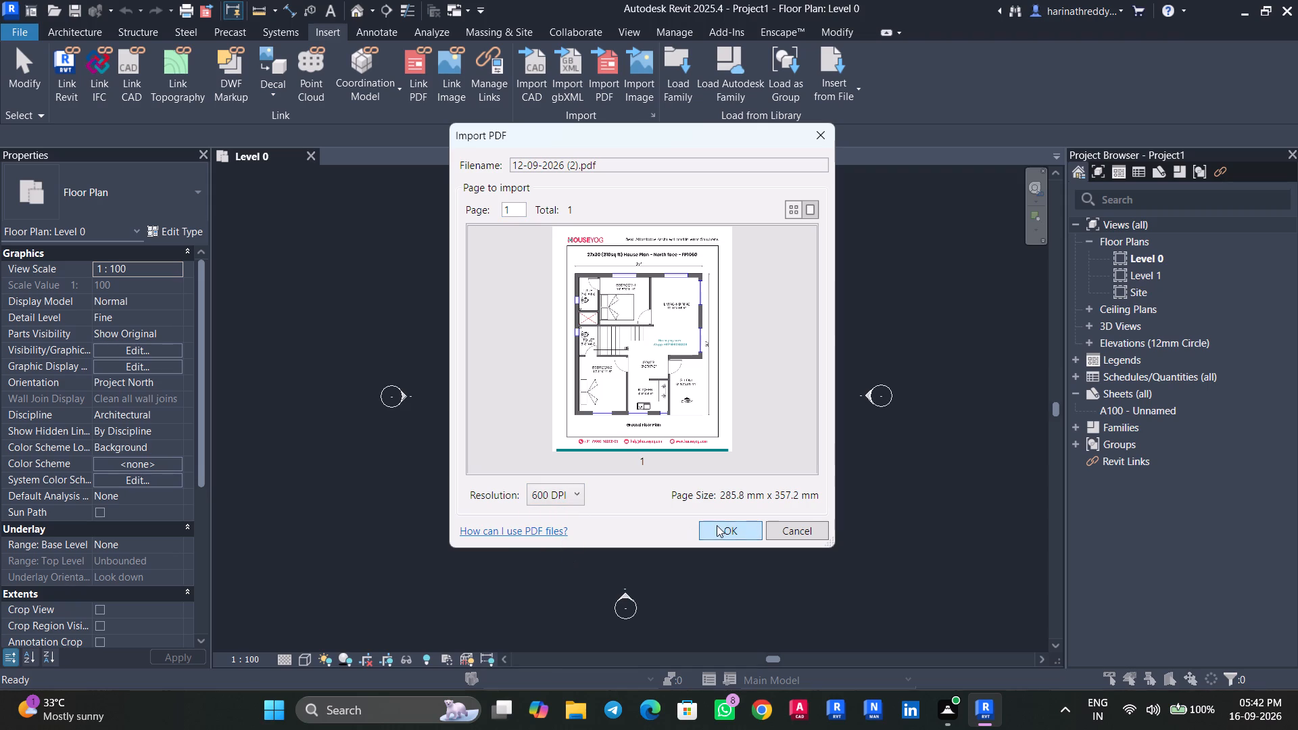
click(717, 525)
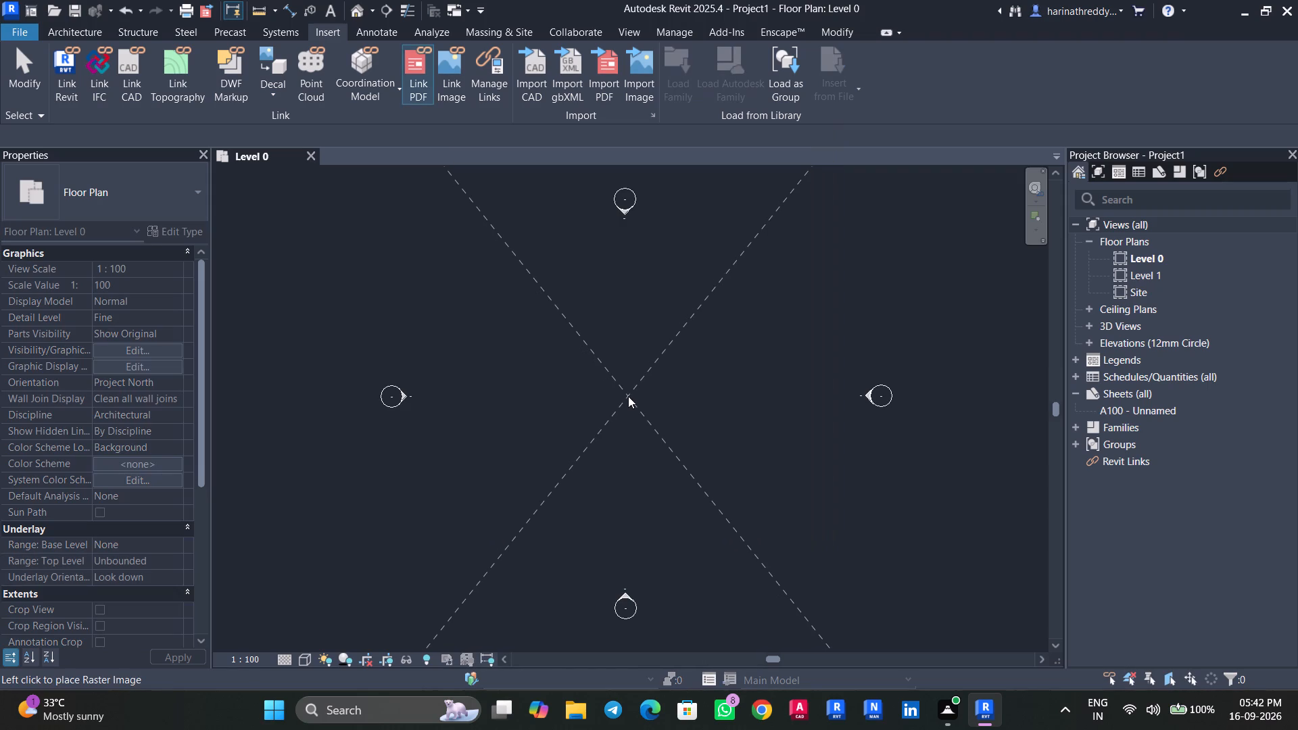
click(623, 395)
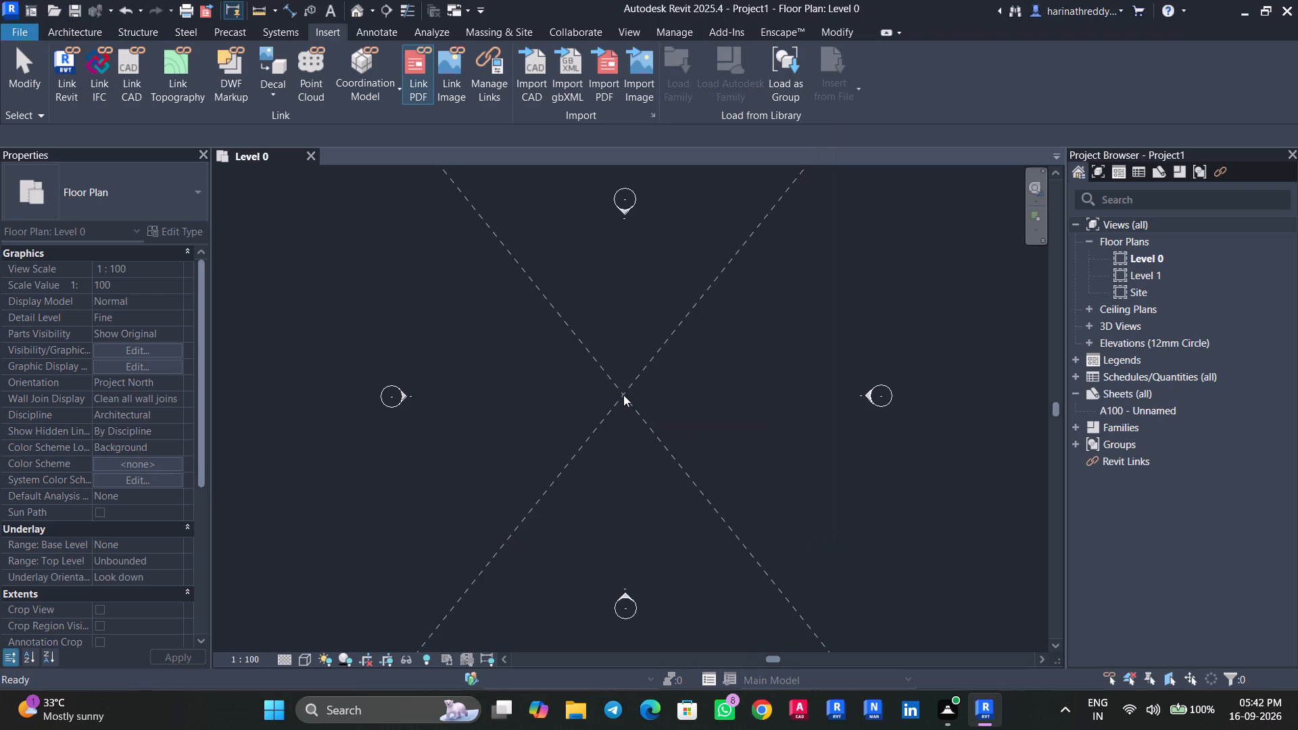
scroll(606, 402, down, 6)
key(Escape)
key(Escape)
Move the north elevation marker upward until it sits outside the top edge of the linked plan sheet.
scroll(607, 306, up, 3)
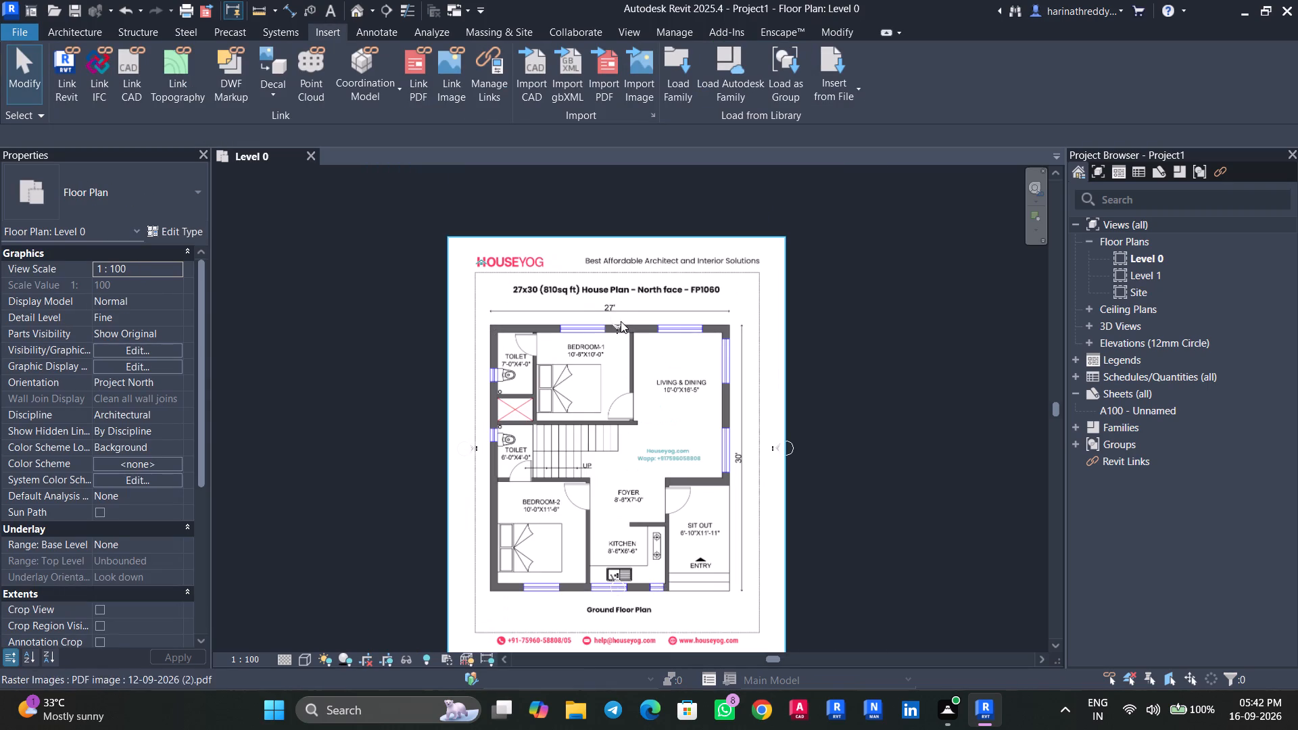
click(619, 312)
scroll(618, 312, up, 3)
scroll(618, 312, down, 5)
scroll(618, 312, up, 1)
key(Up)
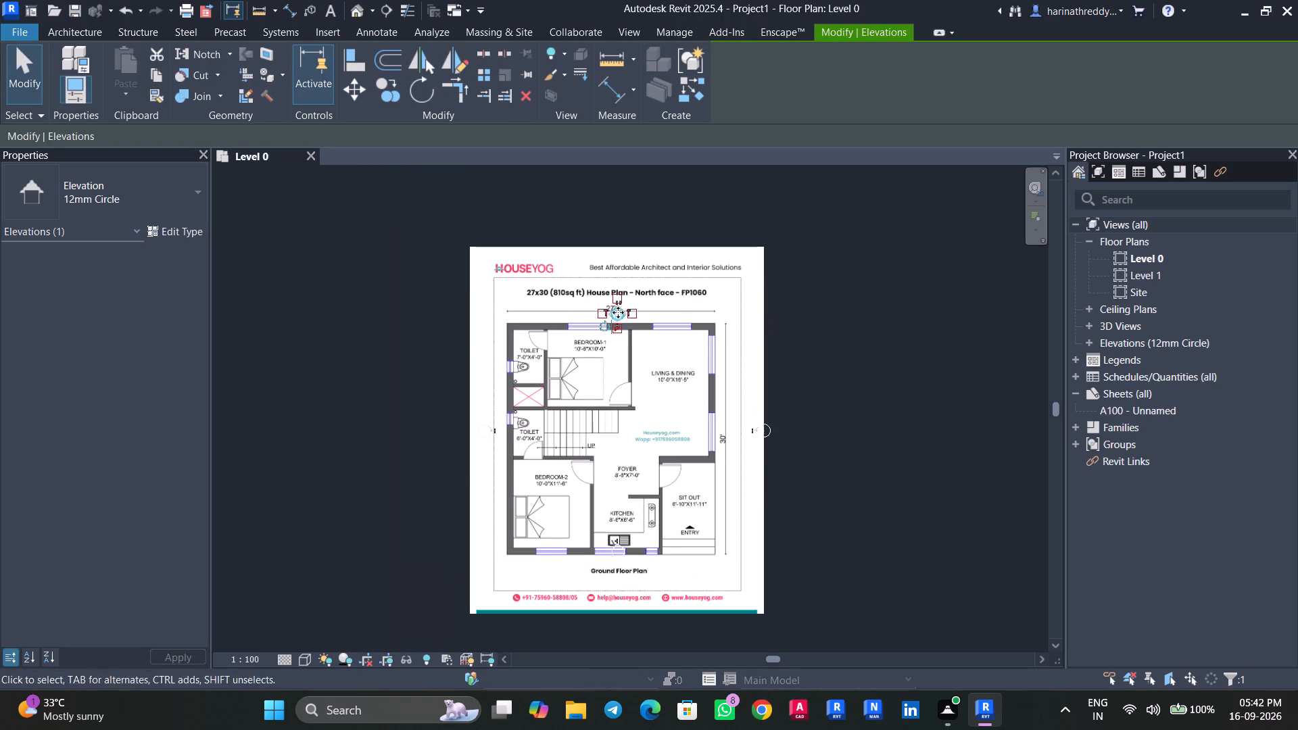
key(Up)
key(Up)
key(Up)
key(Up)
key(Up)
key(Up)
key(Up)
key(Up)
key(Up)
key(Up)
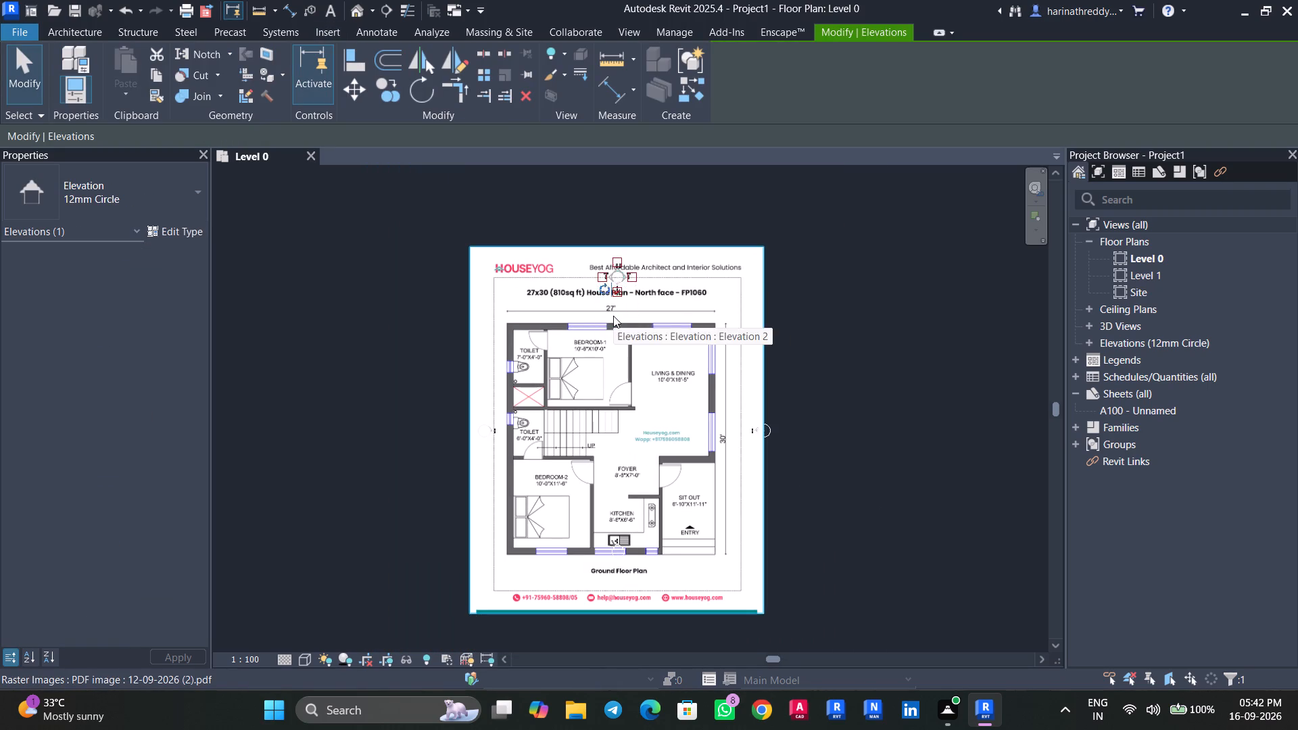
key(Up)
key(Up)
key(Up)
key(Up)
key(Up)
key(Up)
key(Up)
key(Up)
key(Up)
key(Up)
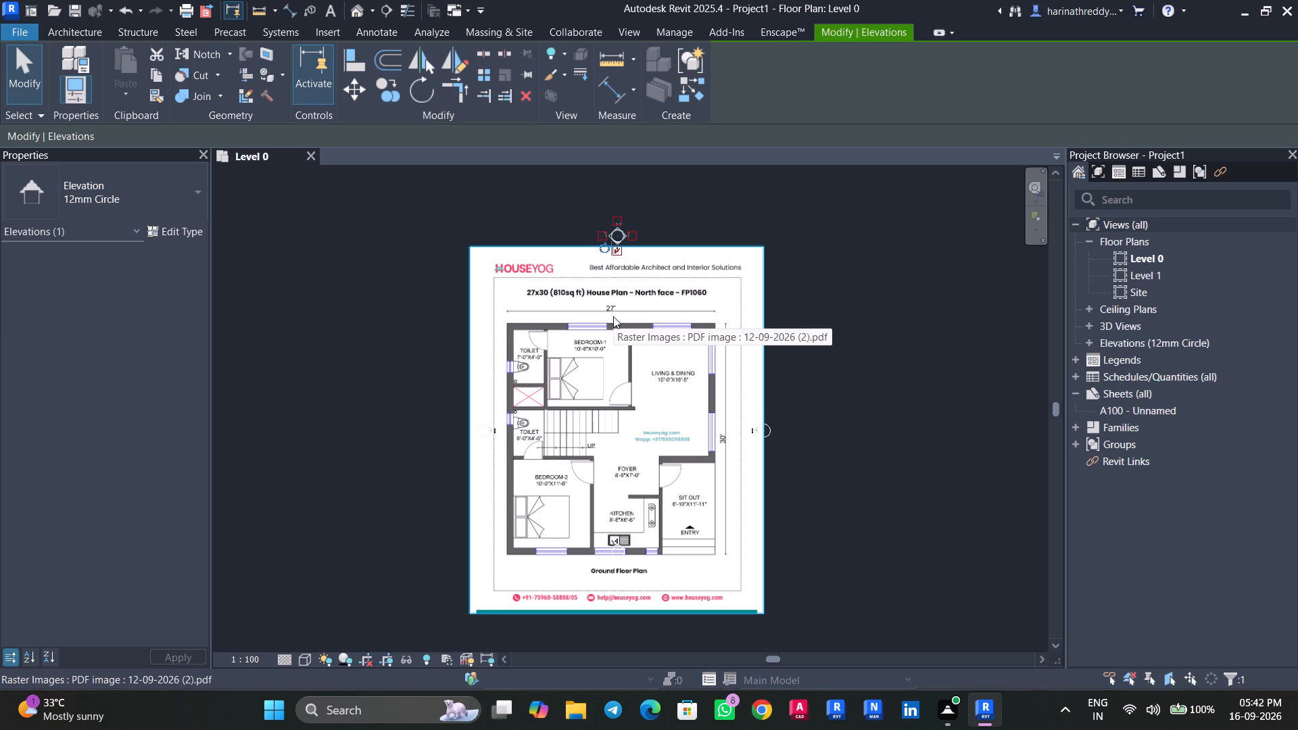
key(Up)
key(Up)
key(Up)
key(Up)
key(Up)
key(Up)
key(Up)
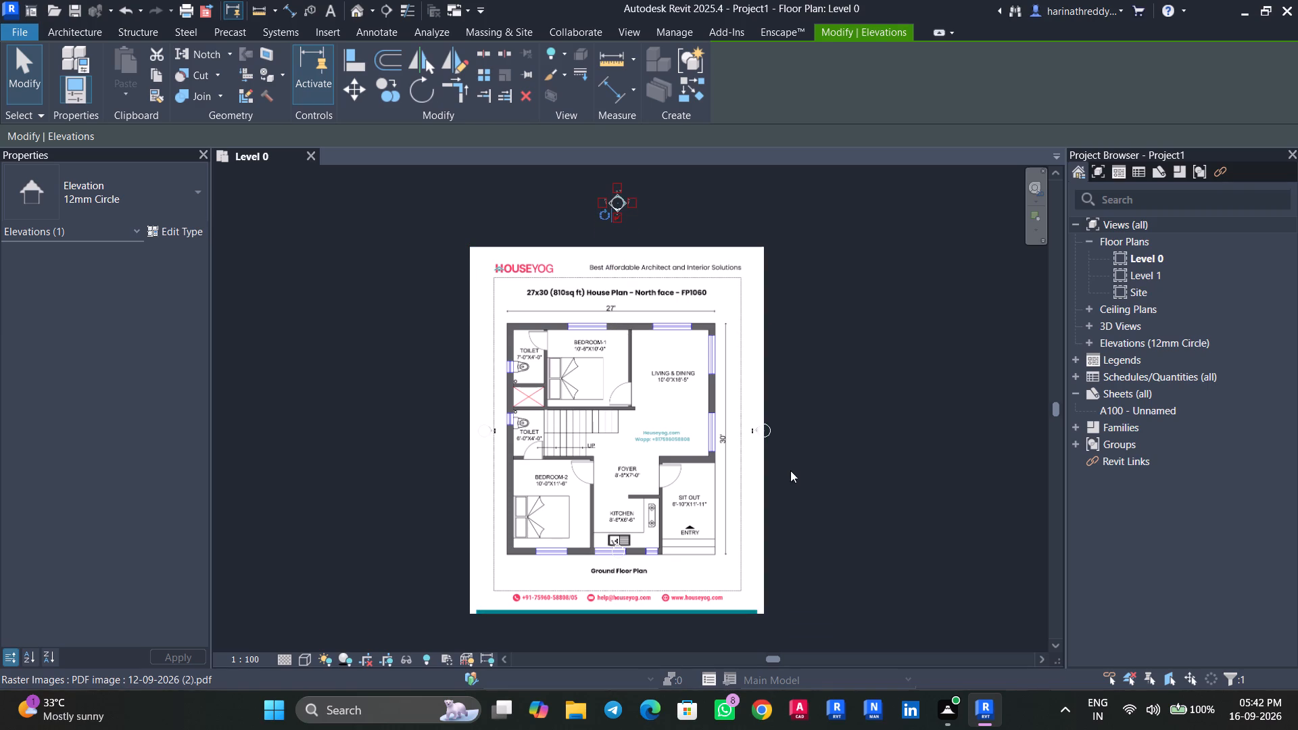
key(Escape)
Move the east elevation marker outward until it sits clear of the plan sheet's right edge.
click(773, 427)
key(Right)
key(Right)
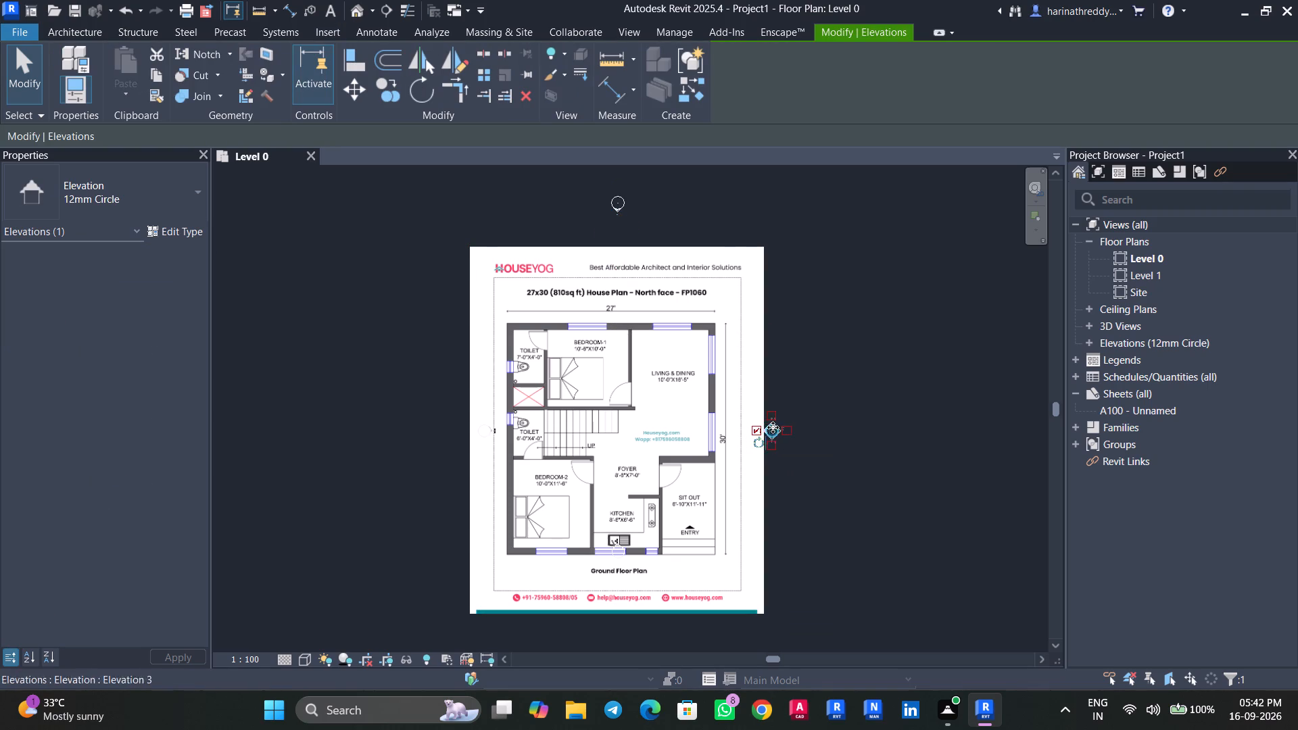
key(Right)
key(Right)
key(Right)
key(Right)
key(Right)
key(Right)
key(Right)
key(Right)
key(Right)
key(Right)
key(Right)
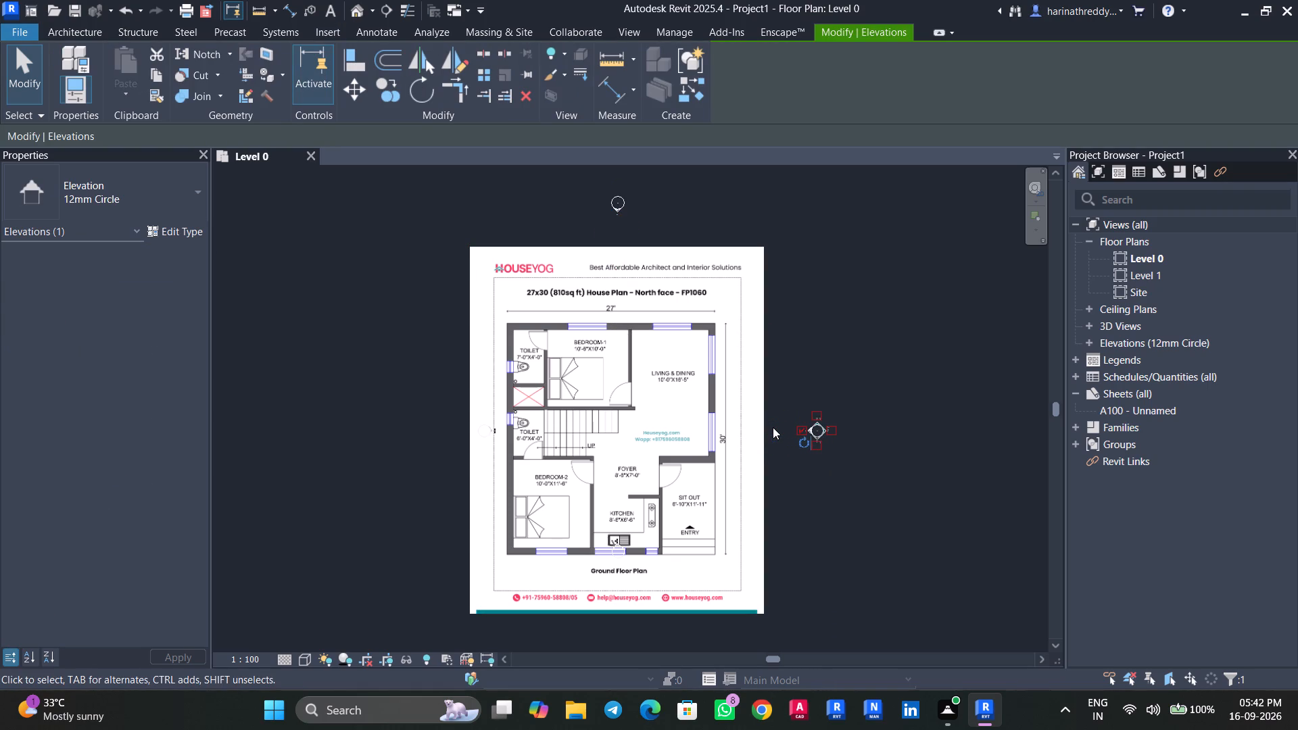
key(Escape)
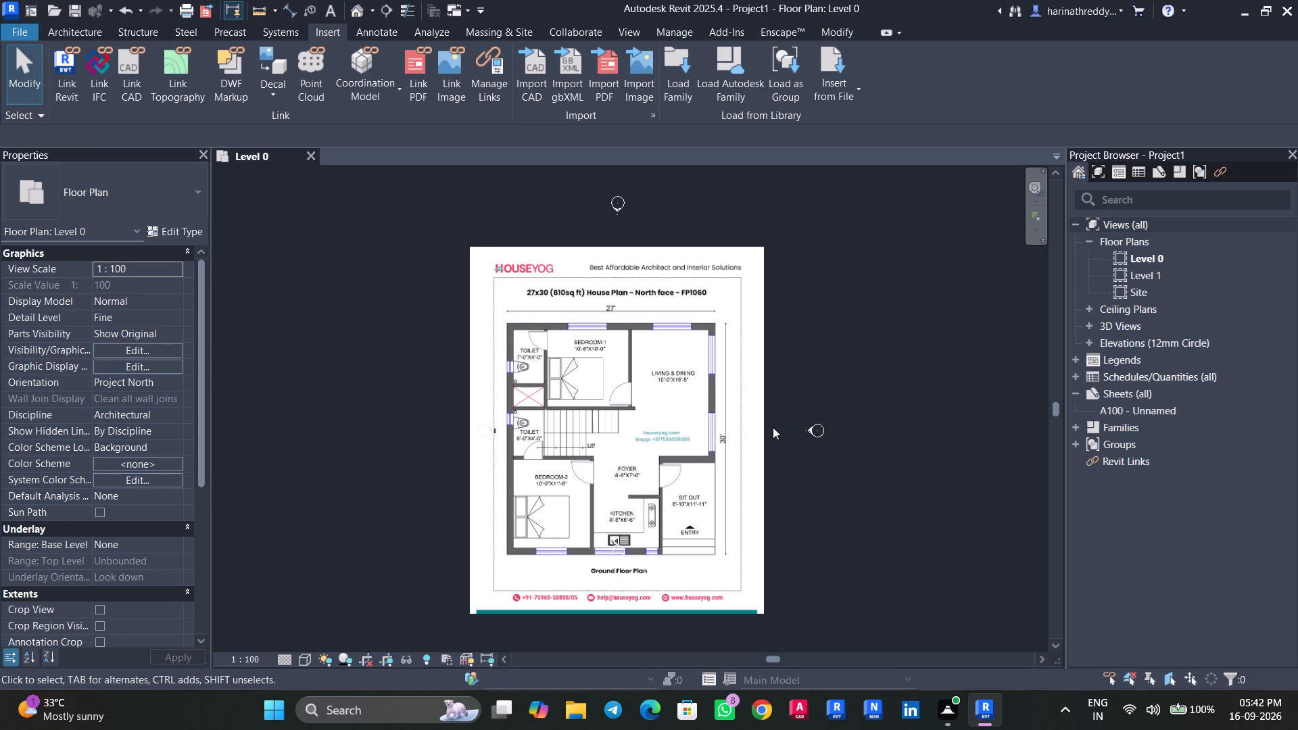
Move the west elevation marker outward until it sits clear of the plan sheet's left edge.
scroll(490, 444, up, 6)
click(482, 417)
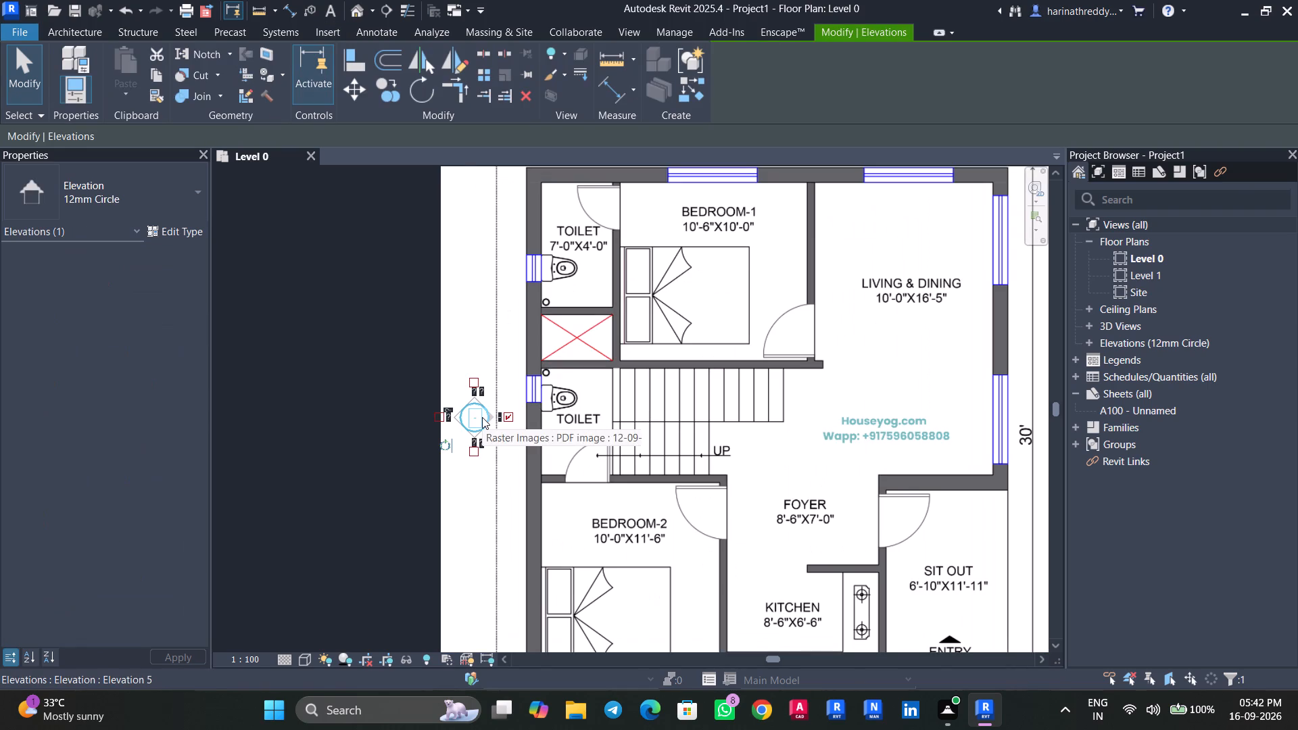
key(Left)
key(Left)
key(Left)
key(Left)
key(Left)
key(Left)
key(Left)
key(Left)
key(Left)
key(Left)
key(Left)
key(Left)
key(Left)
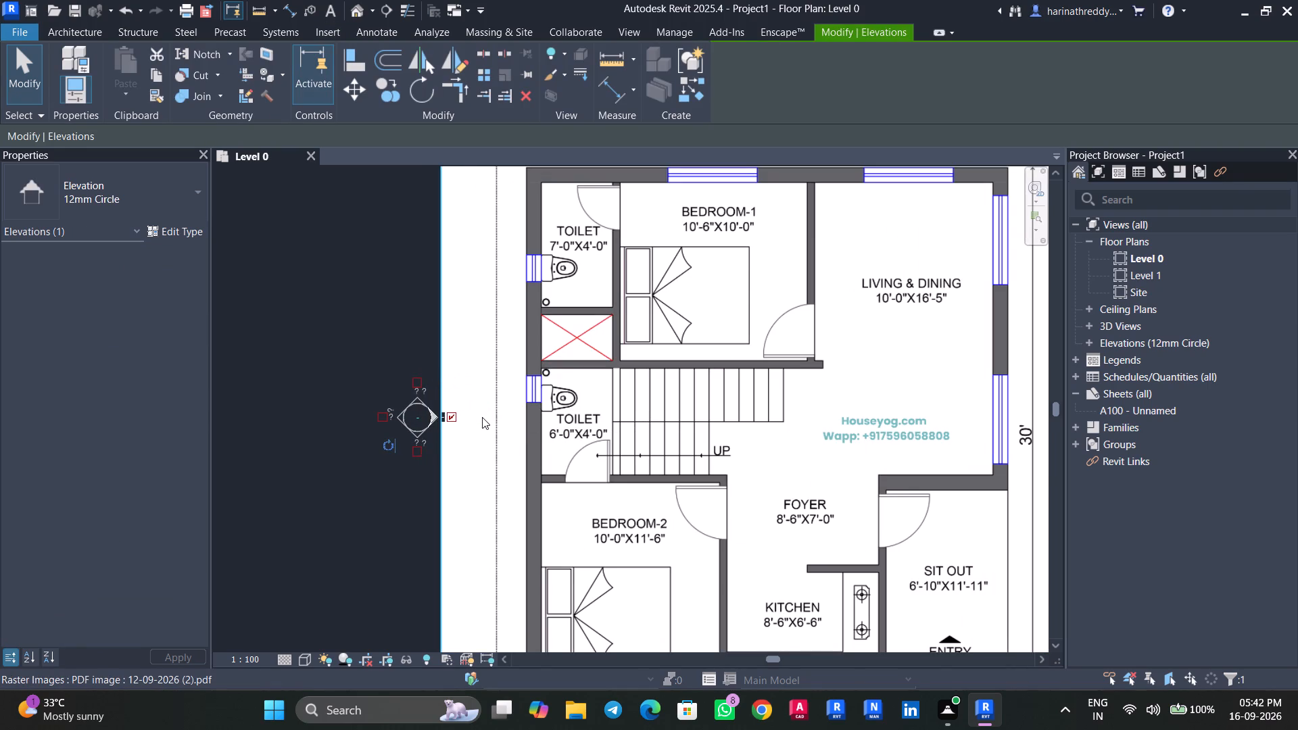
key(Left)
key(Left)
key(Left)
key(Left)
key(Left)
key(Left)
key(Left)
key(Left)
key(Left)
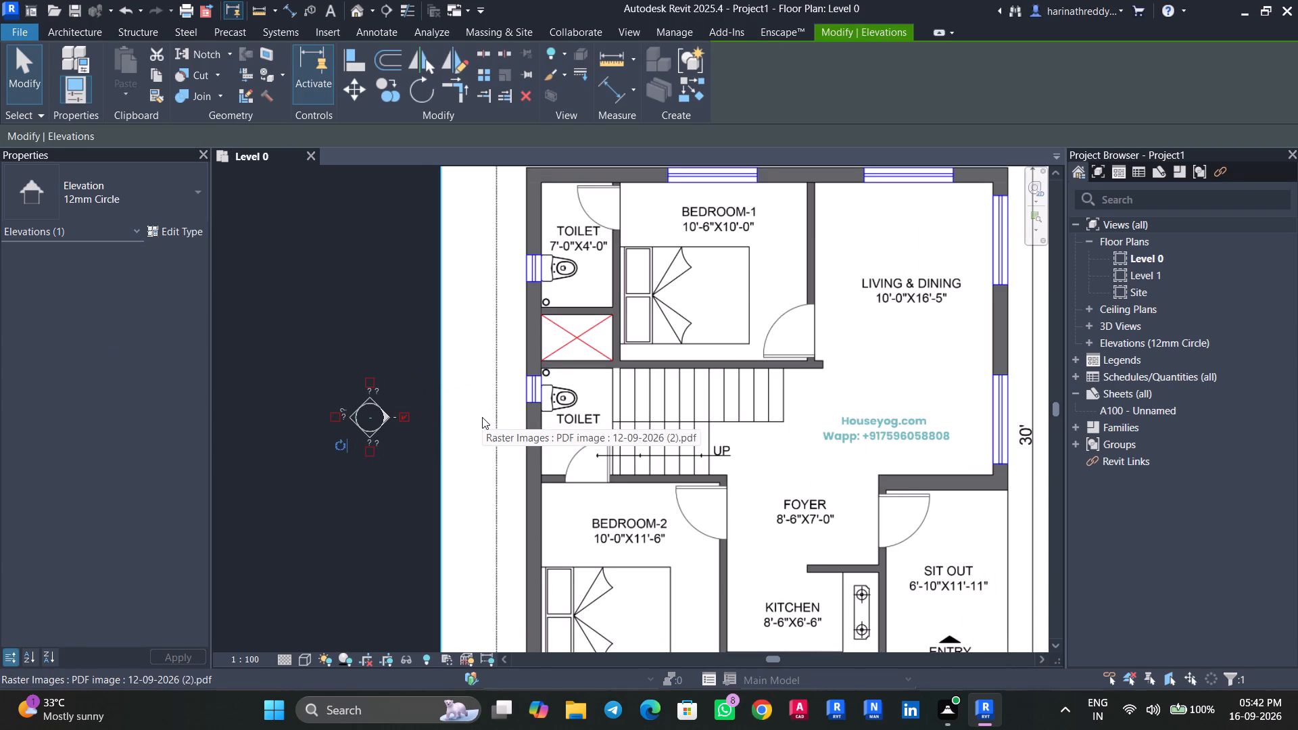
key(Escape)
Move the south elevation marker down until it sits below the bottom edge of the plan sheet.
scroll(482, 410, down, 4)
middle_drag(560, 443, 544, 351)
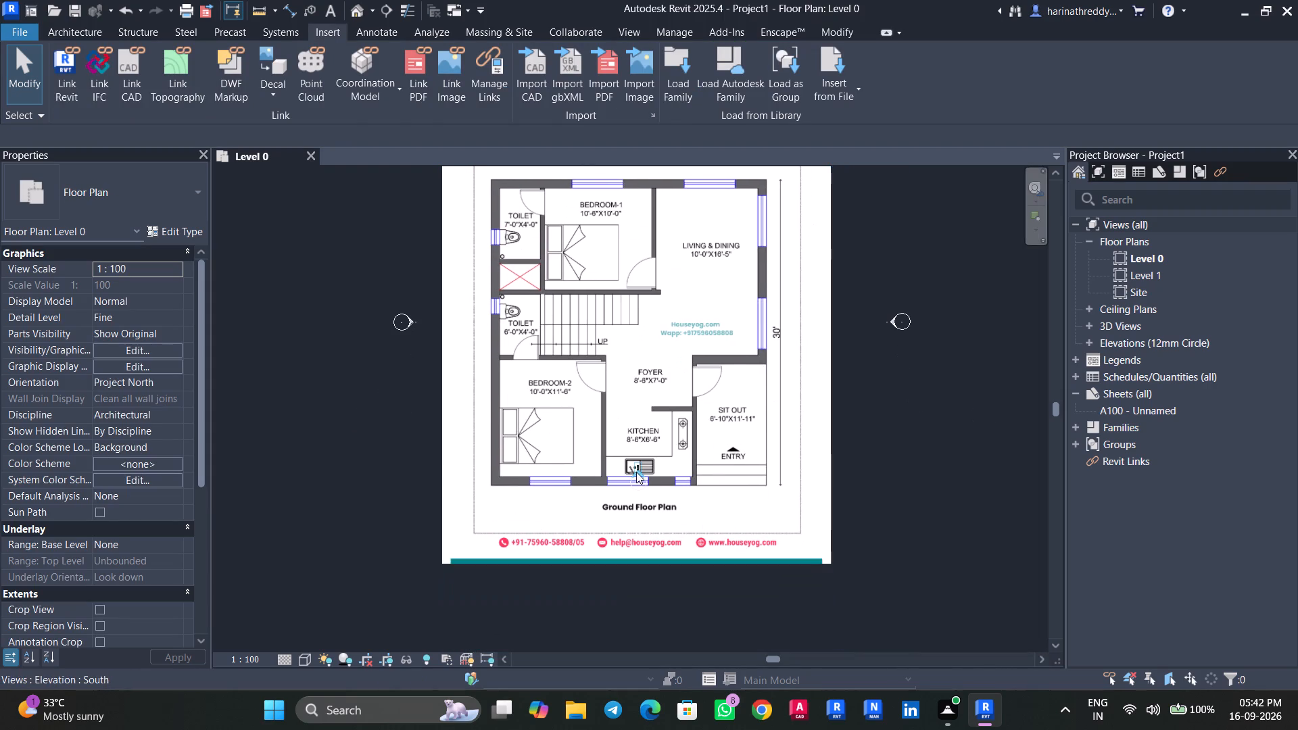
click(636, 472)
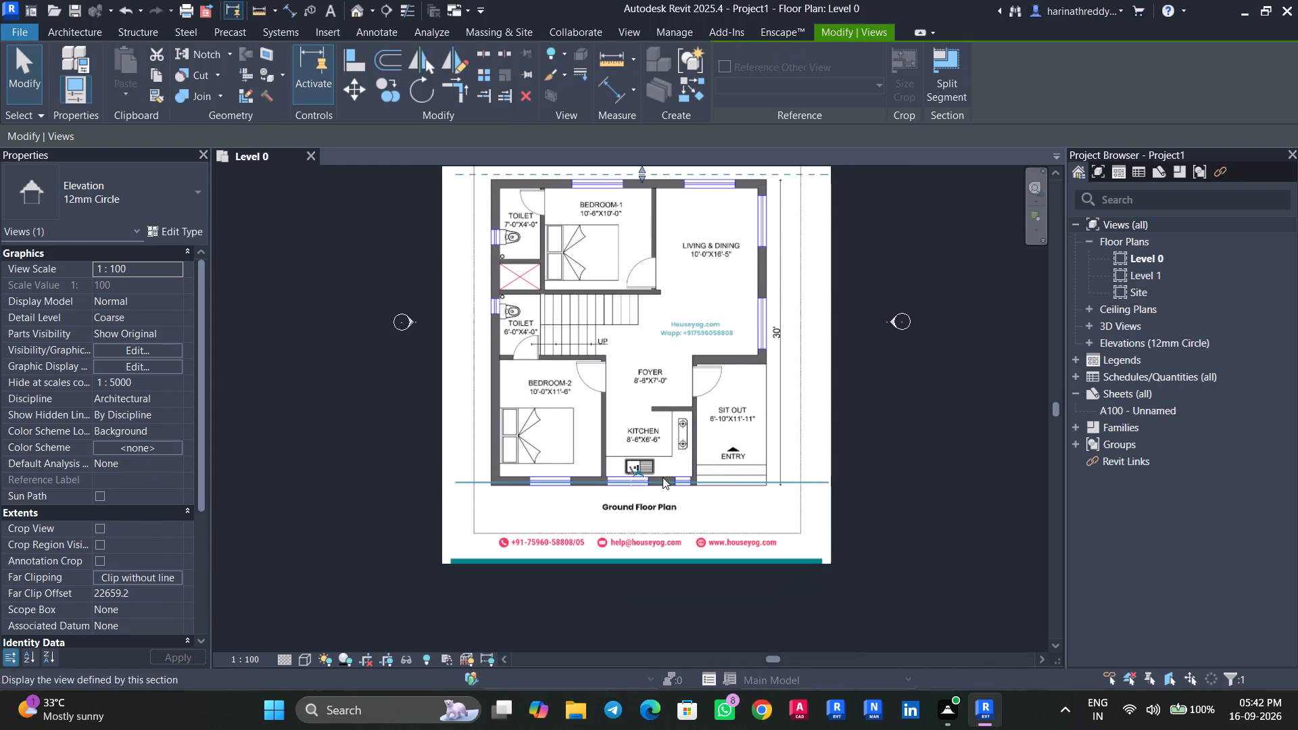
click(949, 470)
click(639, 487)
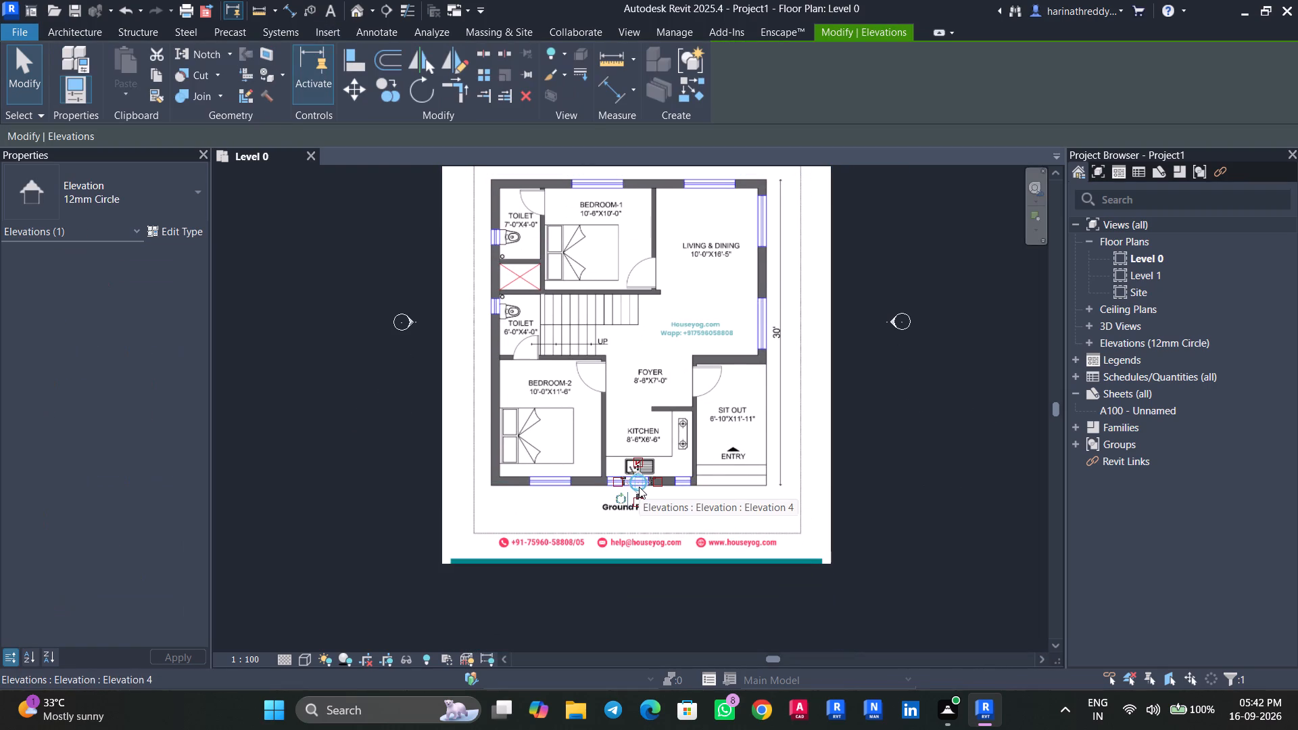
key(Down)
key(Down)
key(Down)
key(Down)
key(Down)
key(Down)
key(Down)
key(Down)
key(Down)
key(Down)
key(Down)
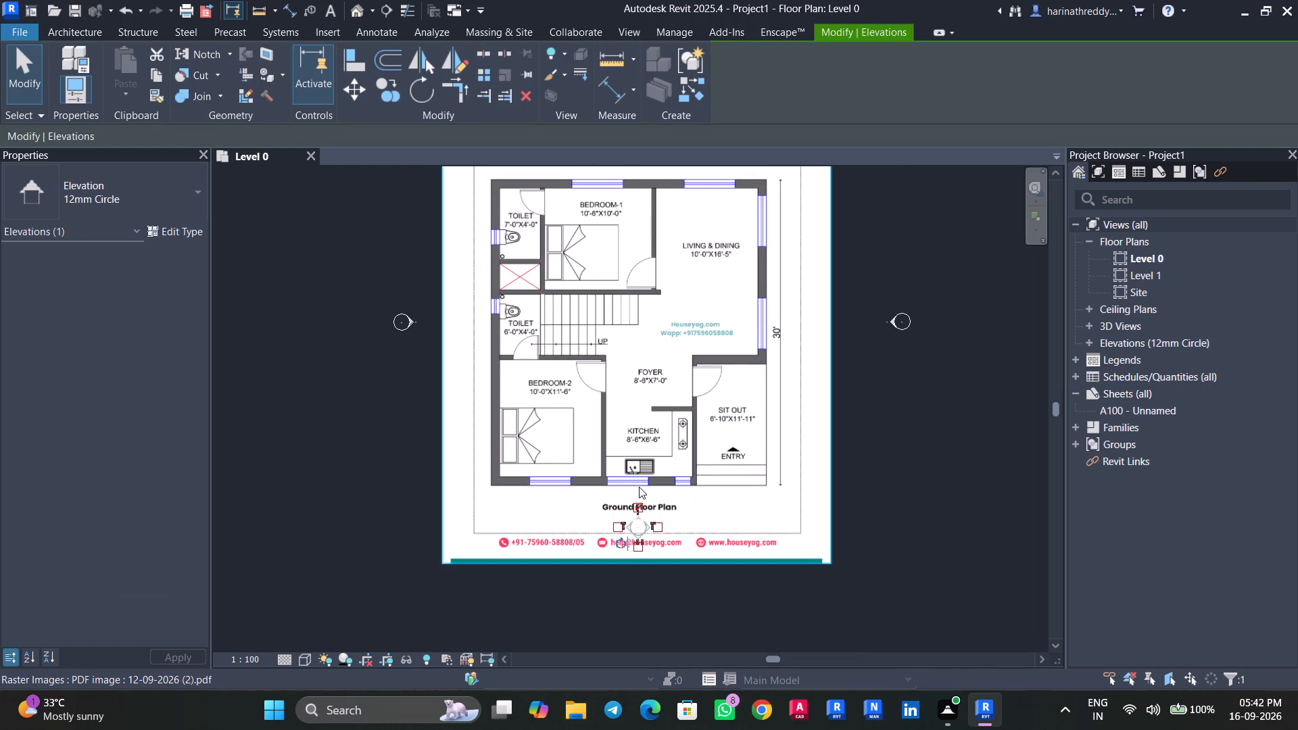
key(Down)
key(Down)
key(Down)
key(Down)
key(Down)
key(Down)
key(Down)
key(Down)
key(Down)
key(Down)
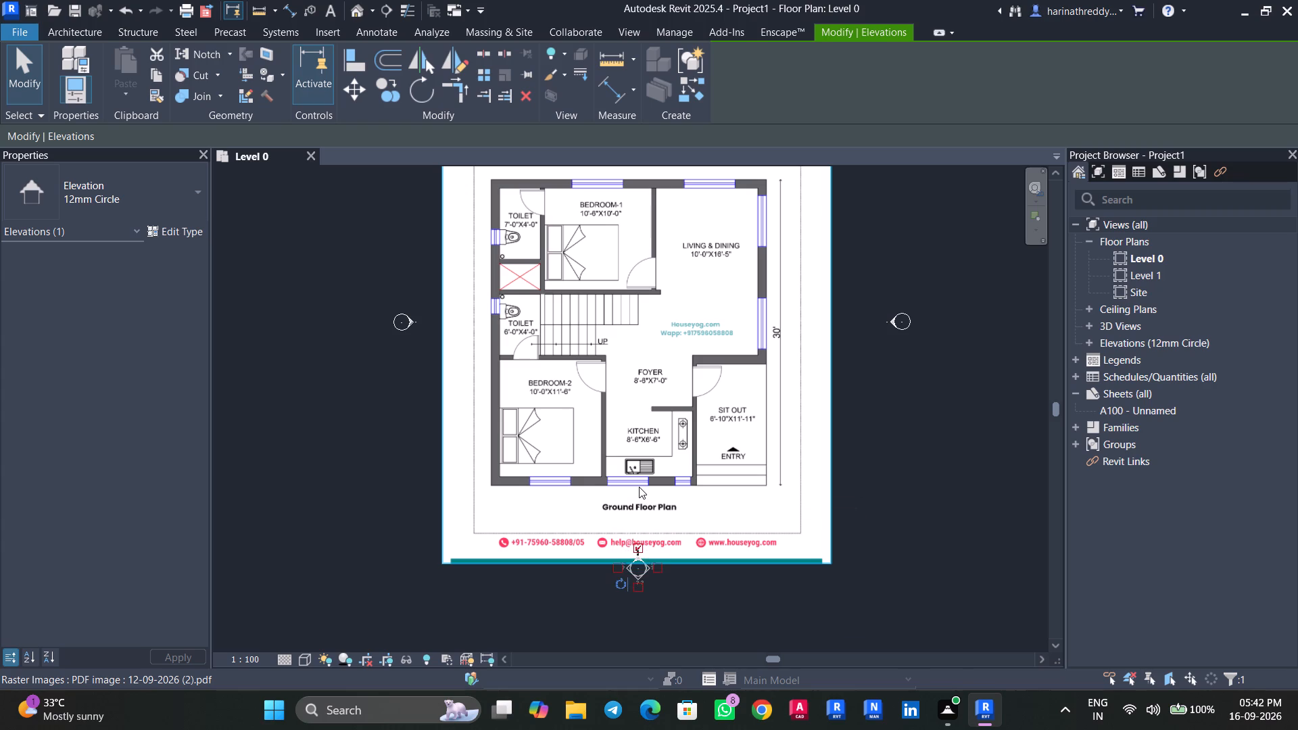
key(Down)
key(Down)
key(Down)
key(Down)
key(Down)
key(Down)
key(Down)
key(Down)
key(Down)
key(Down)
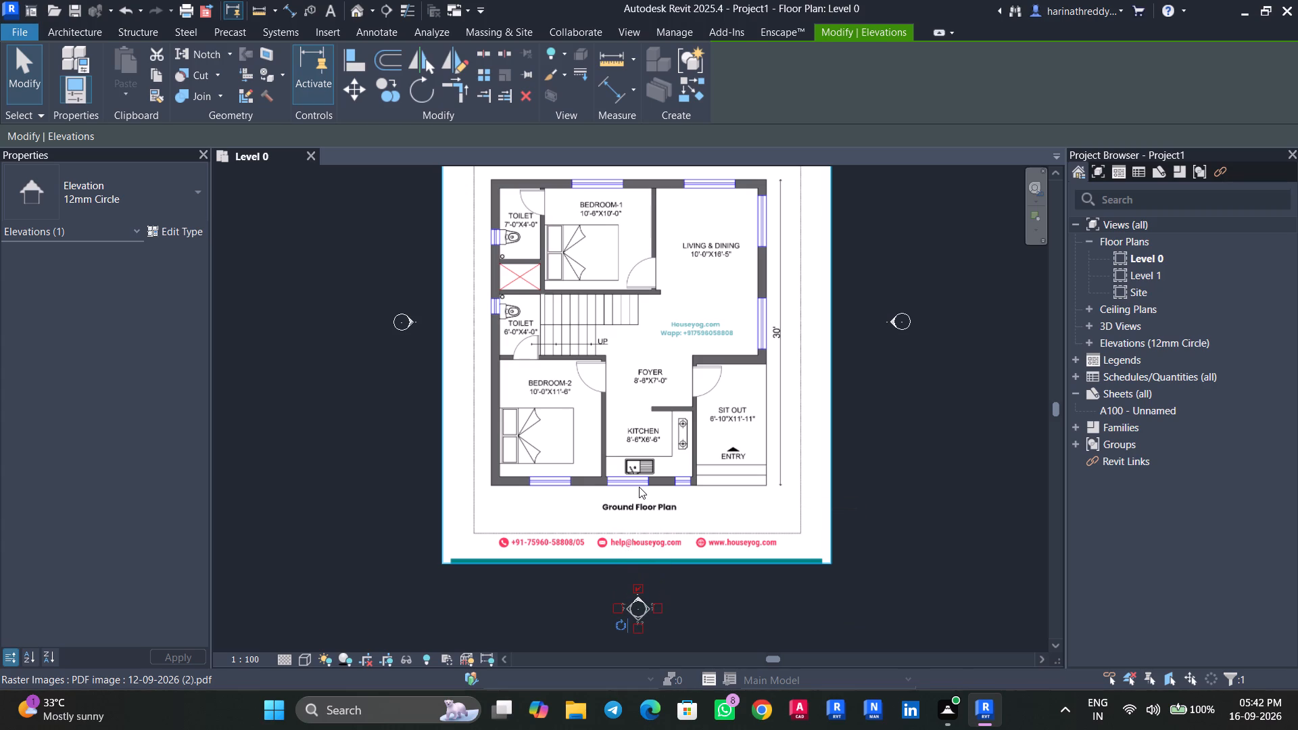
key(Down)
key(Escape)
key(Escape)
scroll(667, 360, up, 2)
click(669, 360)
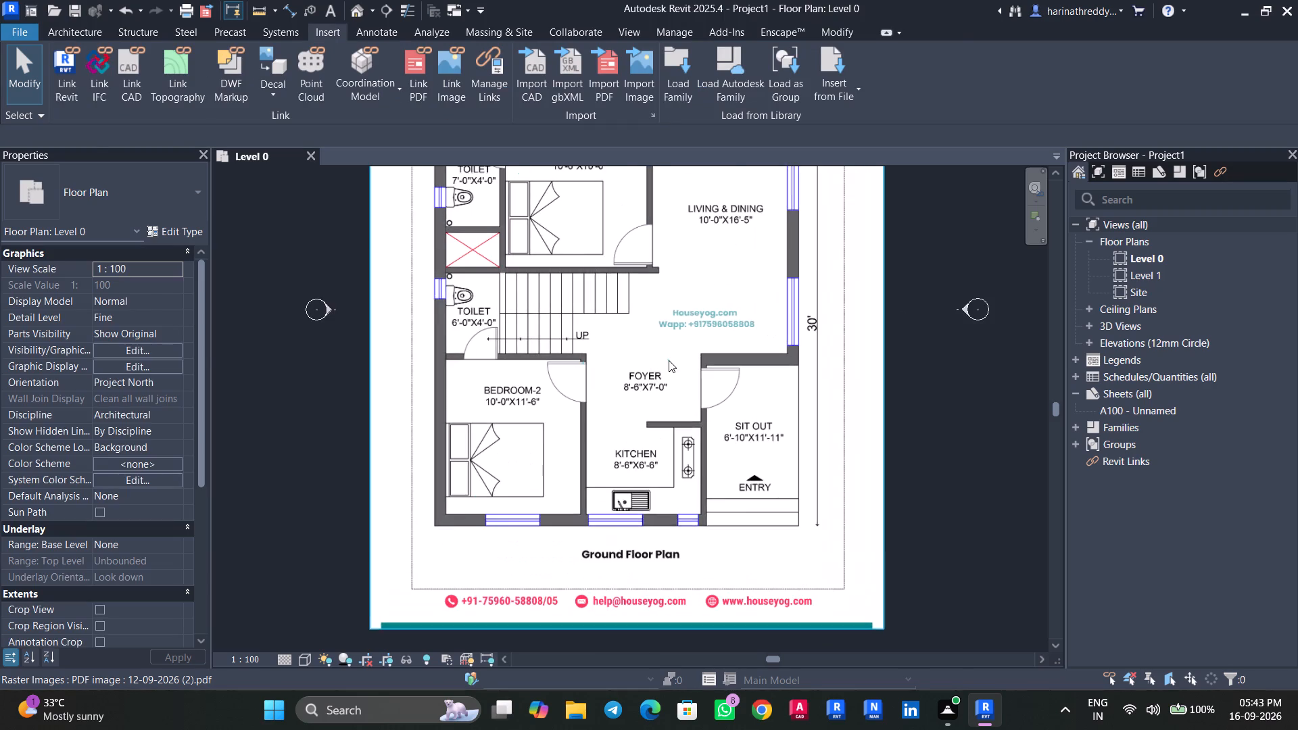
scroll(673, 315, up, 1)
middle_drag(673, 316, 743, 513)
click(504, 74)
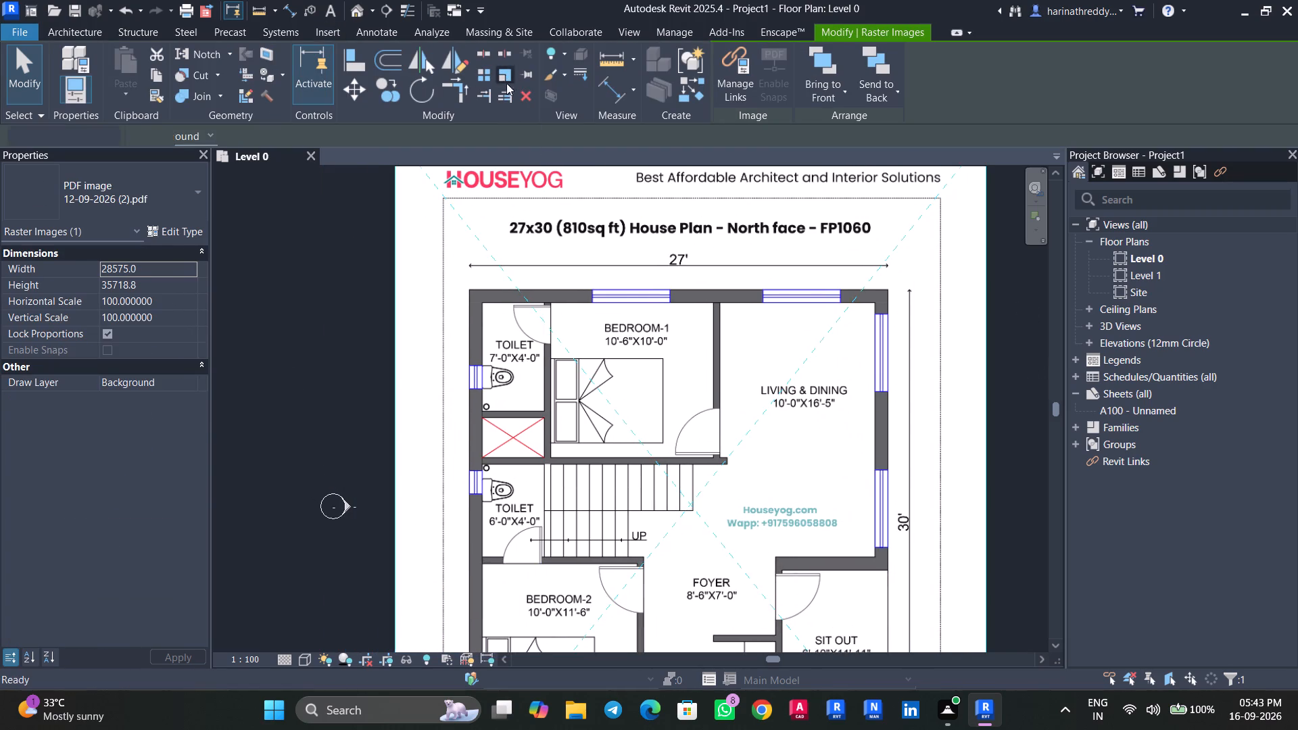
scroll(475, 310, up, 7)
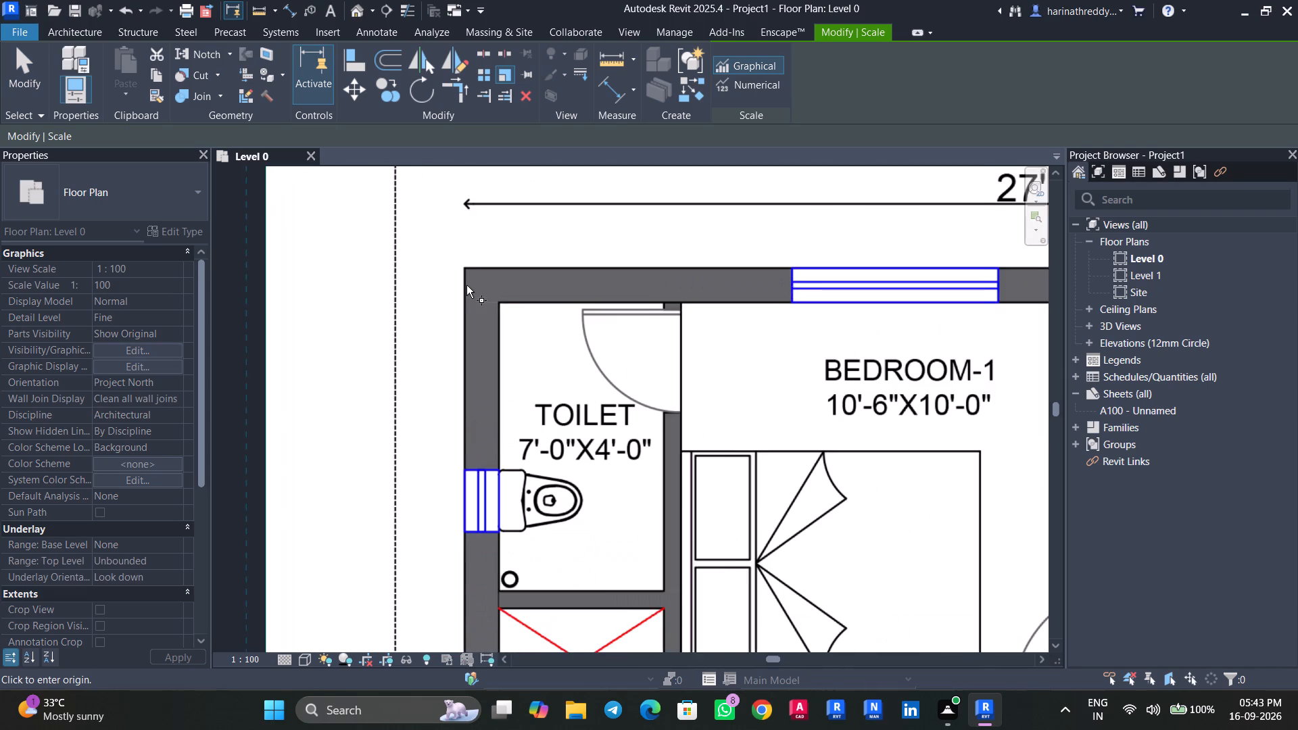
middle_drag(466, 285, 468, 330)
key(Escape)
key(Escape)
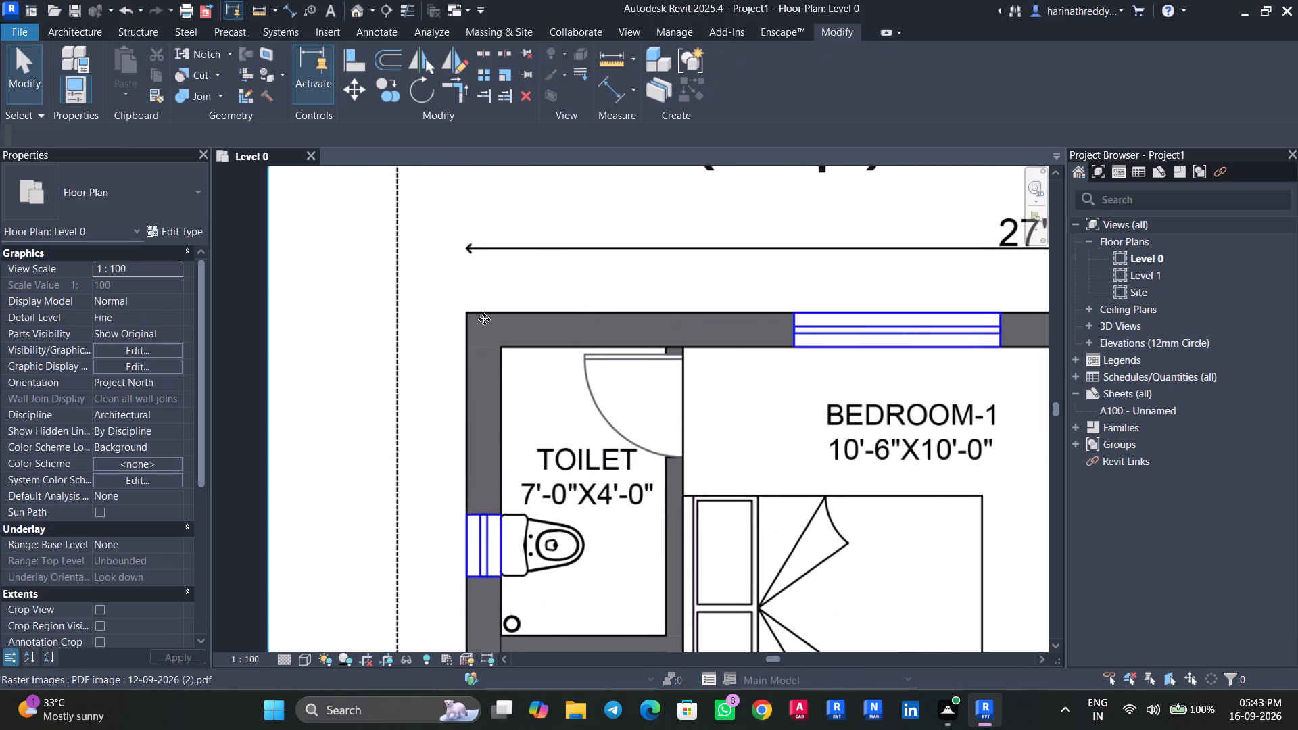
In the project units, format Distance as feet with 1 decimal place and choose its unit symbol.
text(UN)
click(555, 331)
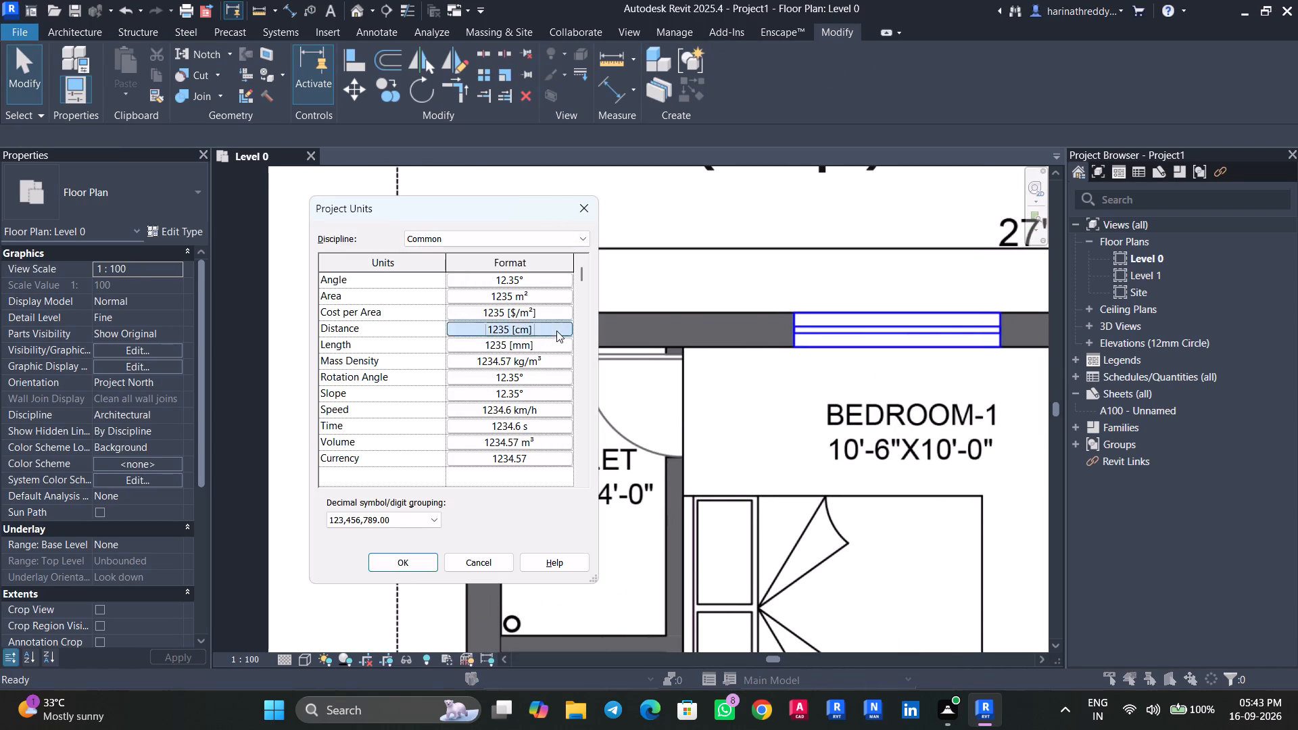
click(504, 310)
click(500, 351)
click(506, 312)
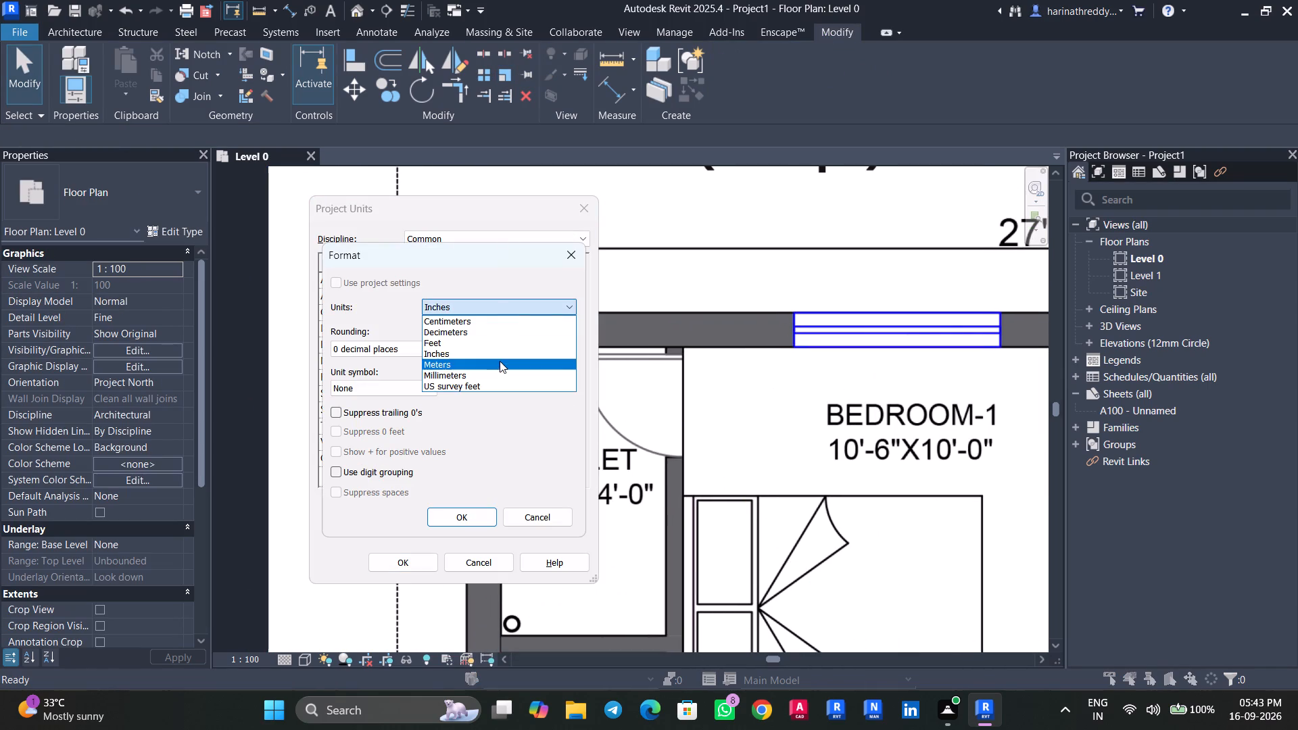
click(500, 362)
click(417, 353)
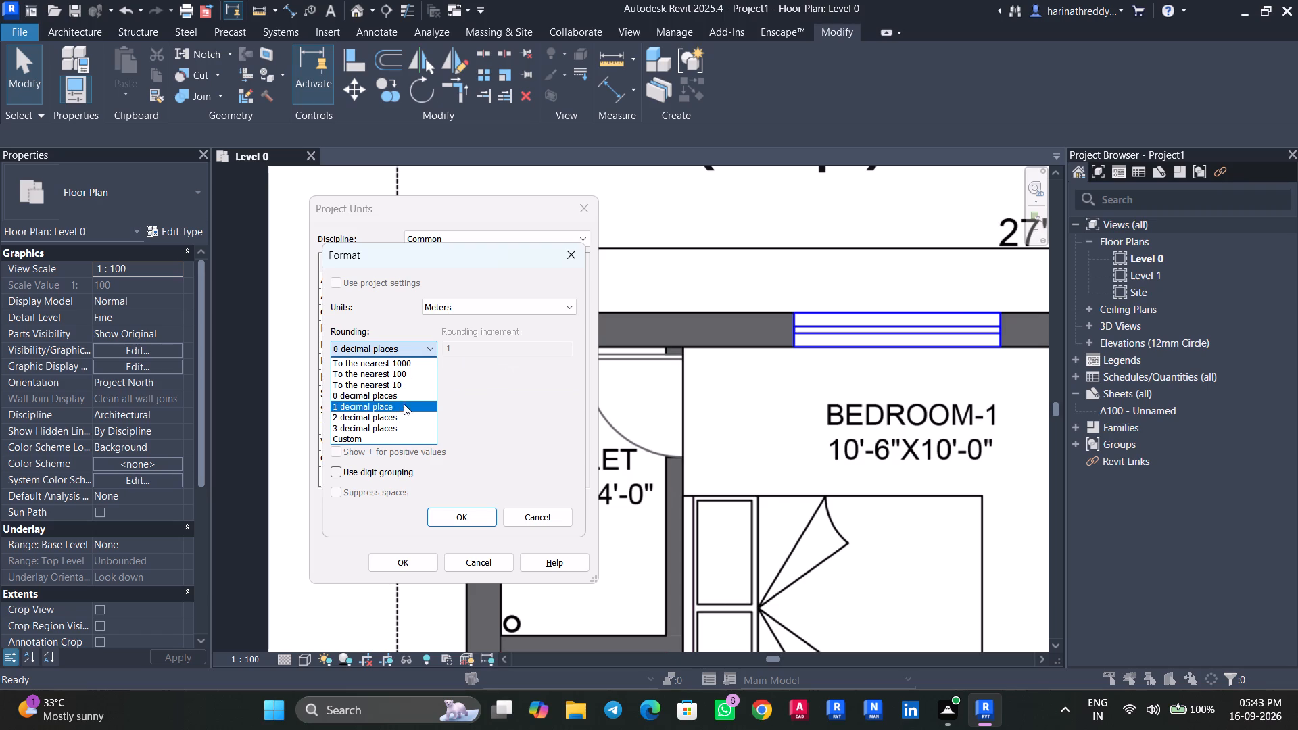
click(404, 406)
double_click(400, 395)
click(406, 392)
click(409, 388)
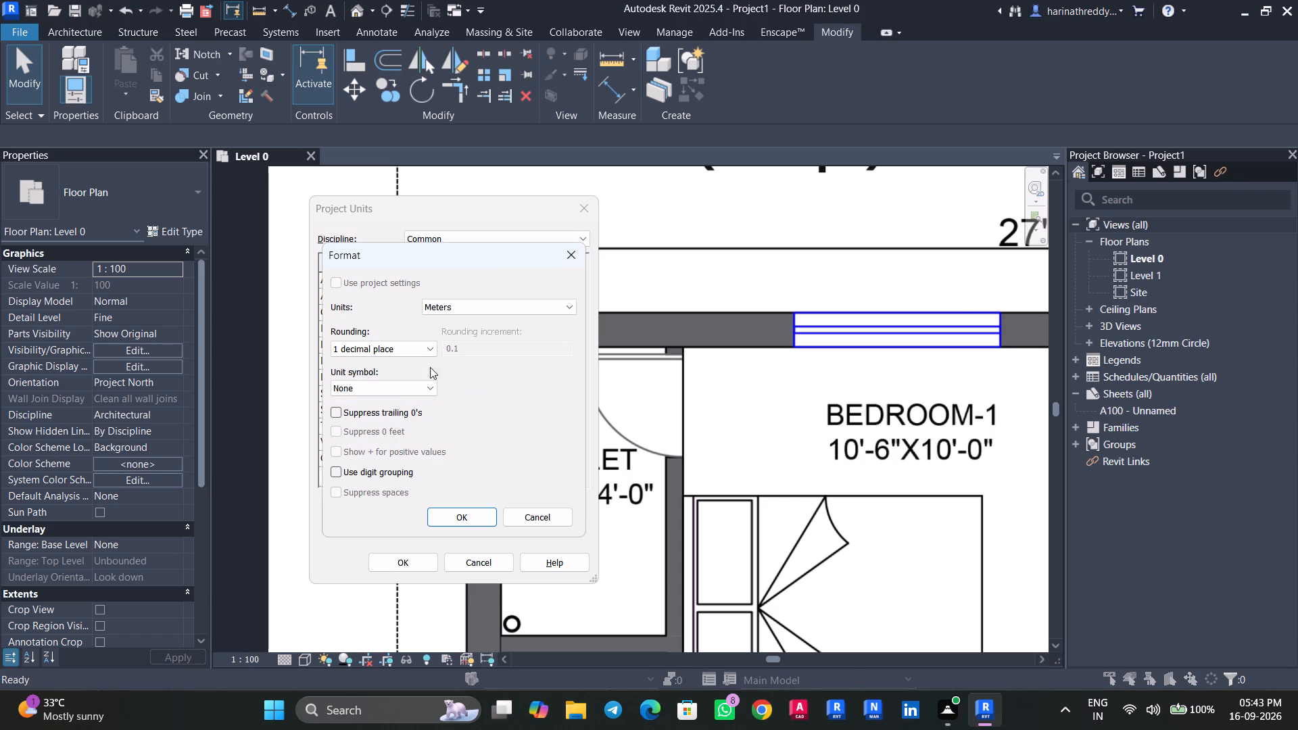
click(472, 307)
click(470, 343)
click(400, 378)
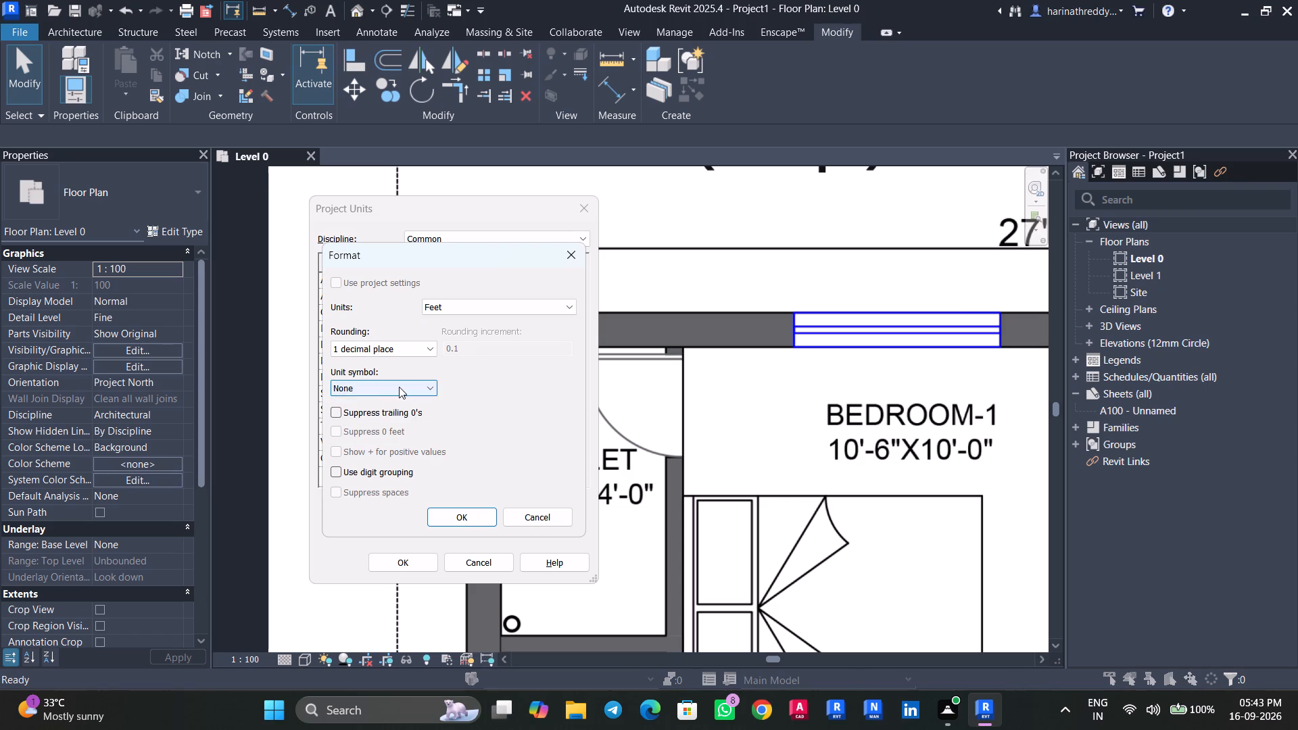
click(399, 389)
click(392, 414)
click(453, 507)
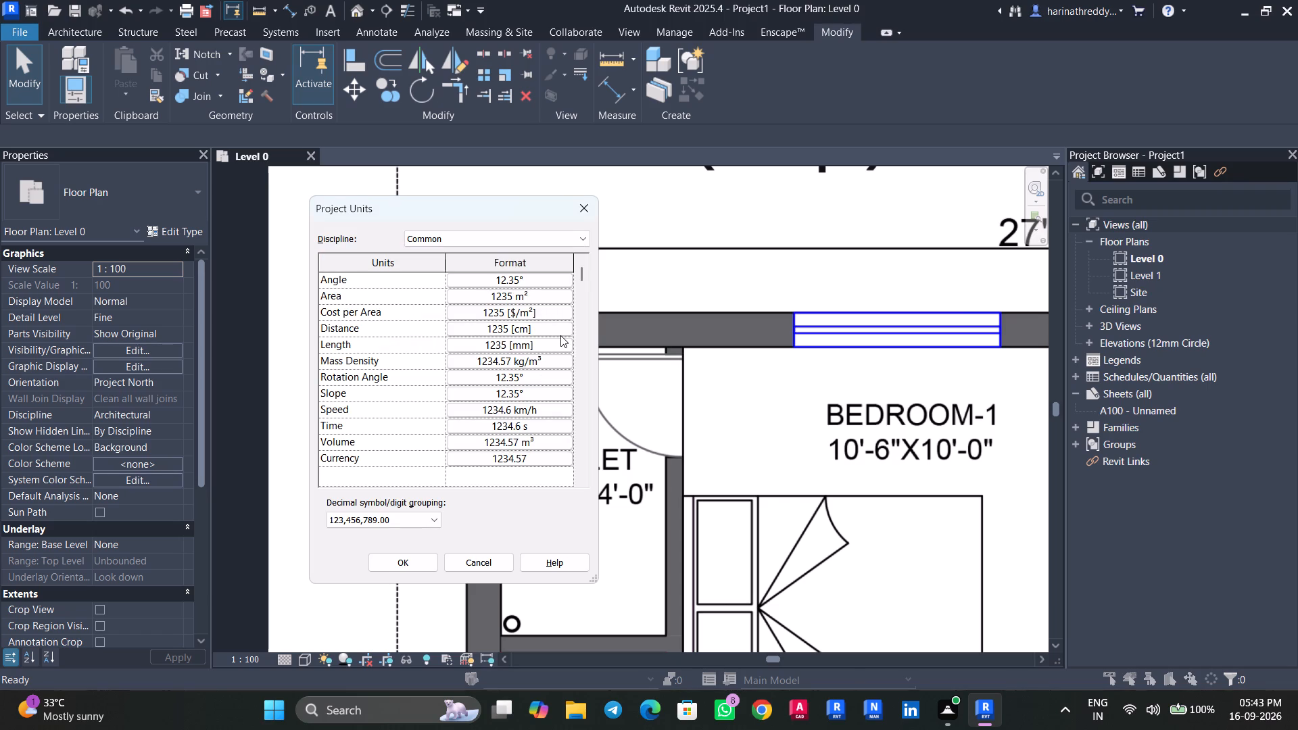
Format the project's Length unit as feet with 1 decimal place and the ' symbol, and apply the project units.
click(560, 346)
click(479, 310)
click(475, 343)
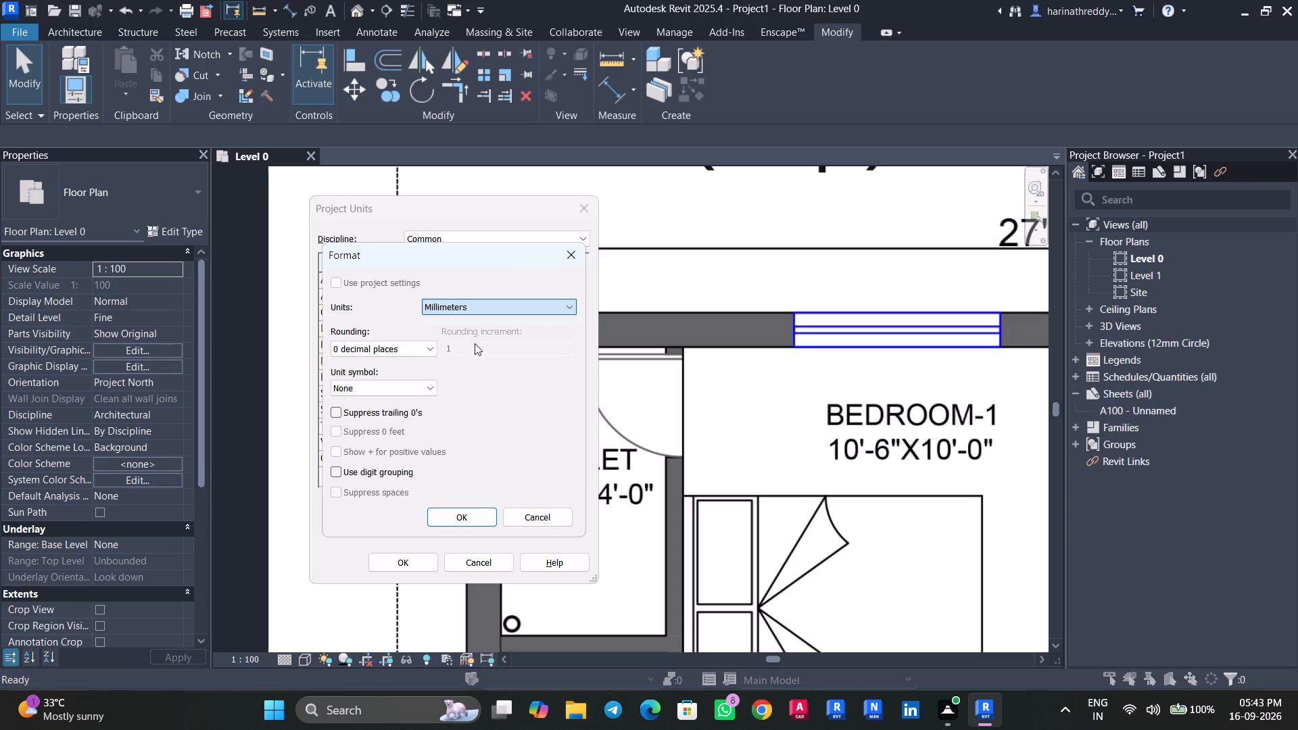
click(413, 344)
click(400, 402)
click(407, 381)
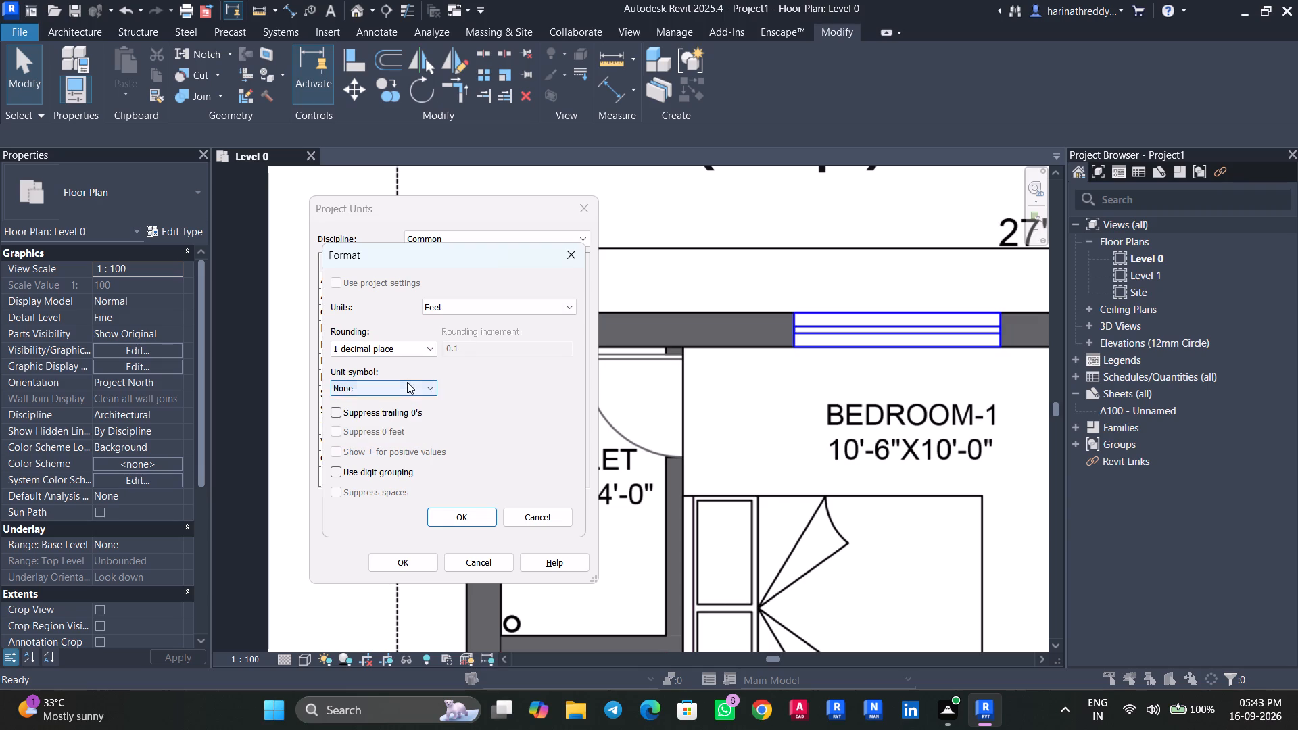
click(395, 414)
click(452, 513)
click(416, 560)
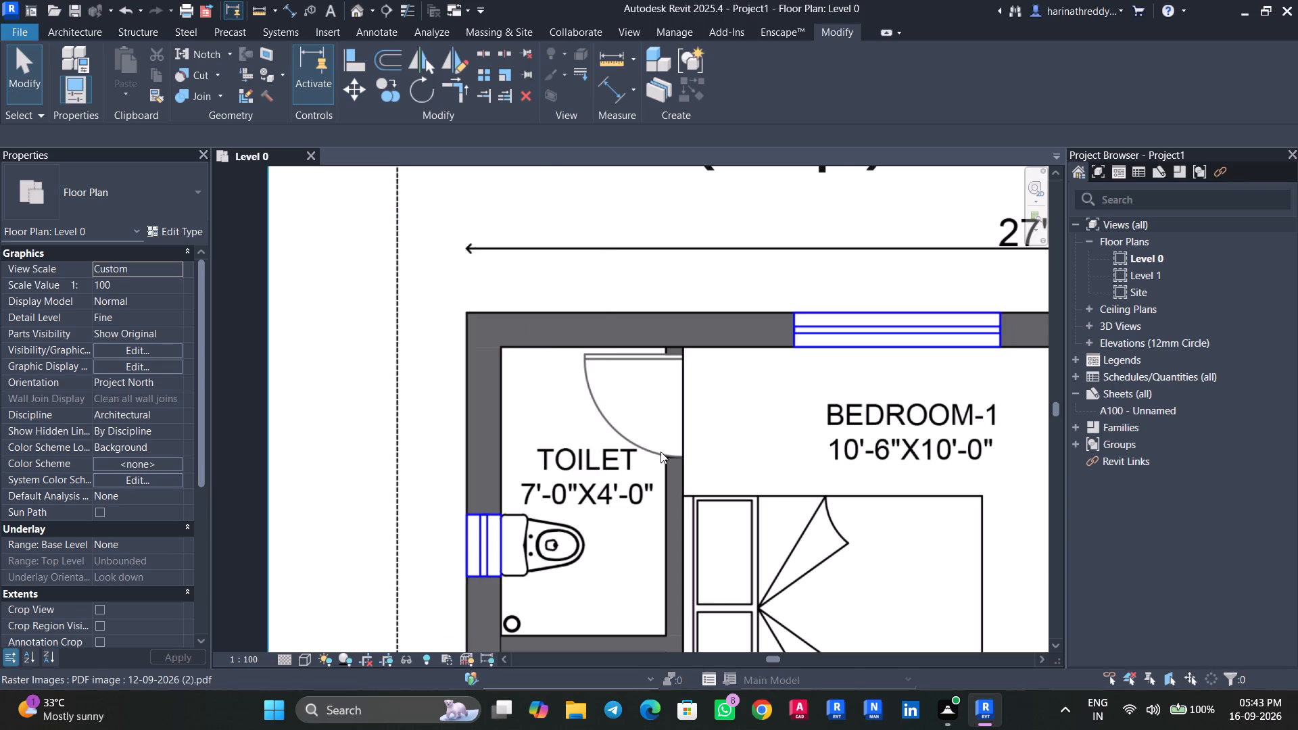
Scale the plan PDF graphically so the top exterior wall, from its left outer corner to its right outer corner, equals 27'.
scroll(653, 449, down, 3)
middle_drag(652, 447, 526, 388)
click(528, 388)
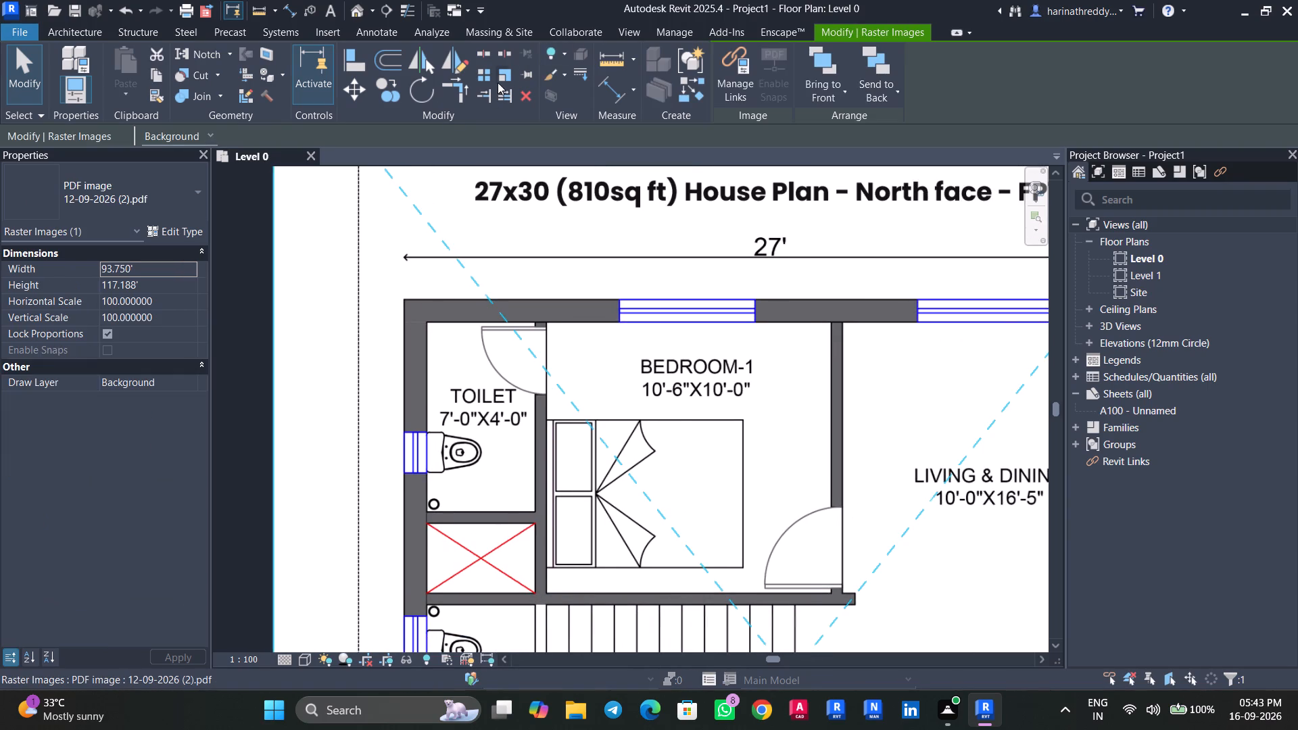
click(498, 82)
click(404, 308)
middle_drag(651, 312, 328, 304)
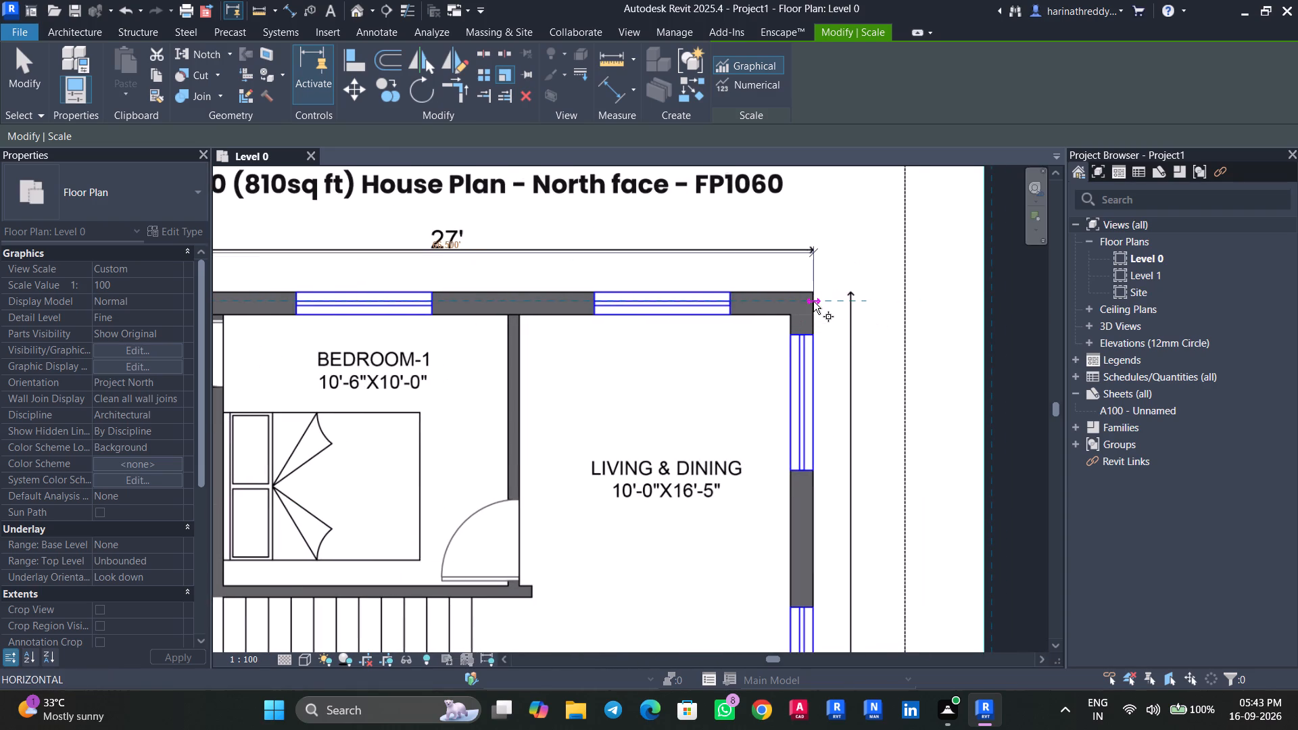
click(813, 301)
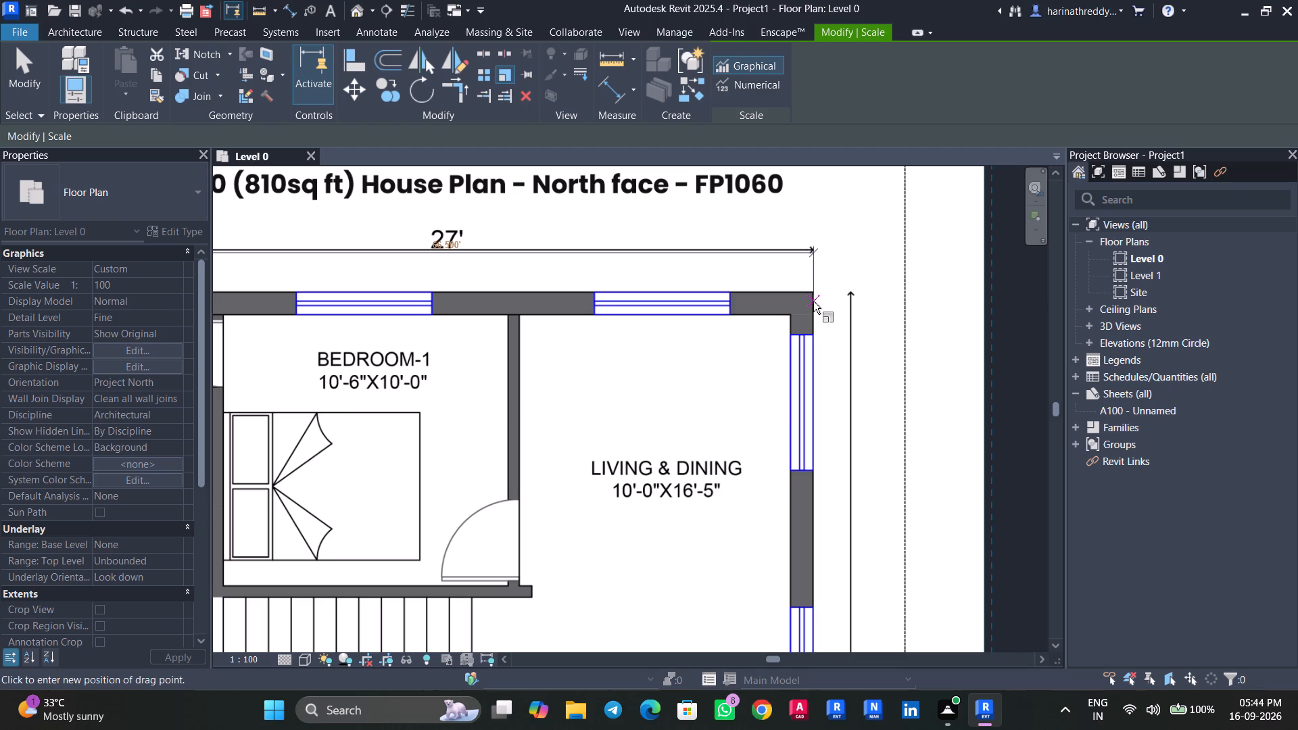
text(27')
key(Return)
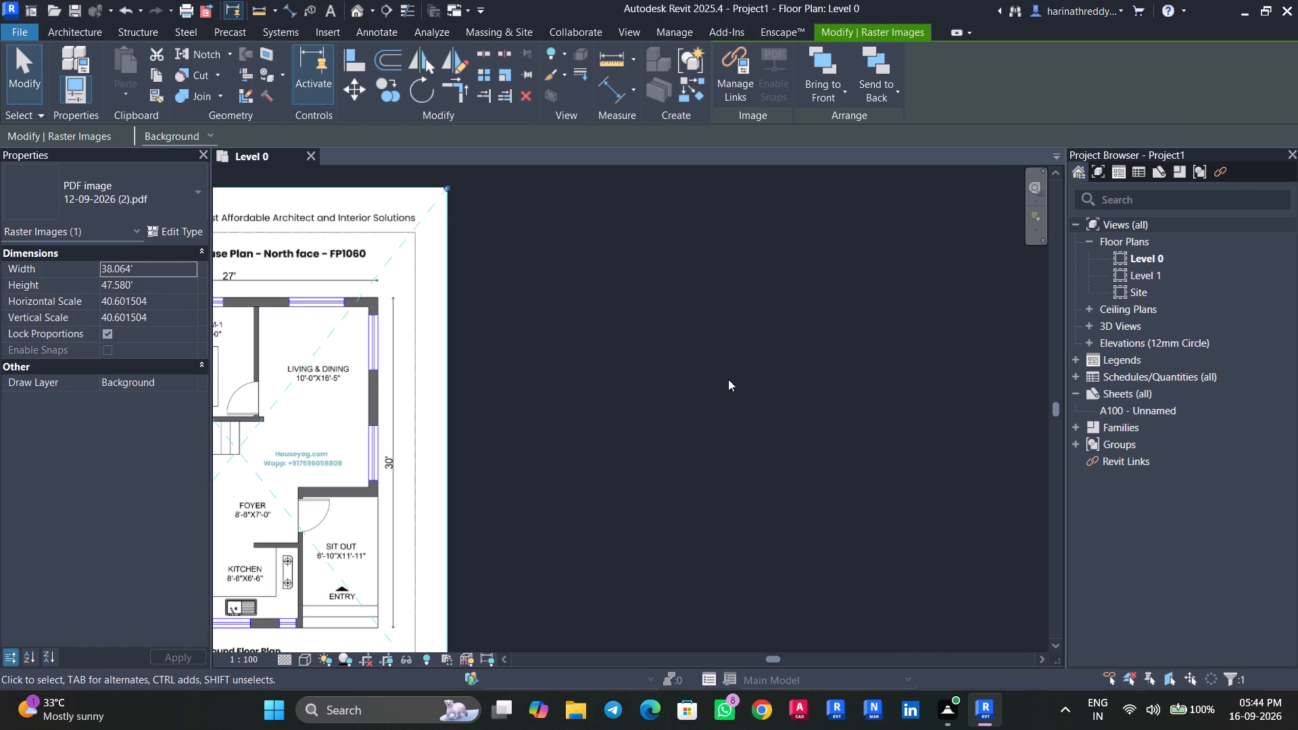
Scale the plan PDF again so its right side, from the sit-out's bottom edge to the top wall's outer edge, equals 30'.
scroll(726, 379, down, 3)
middle_drag(739, 408, 965, 333)
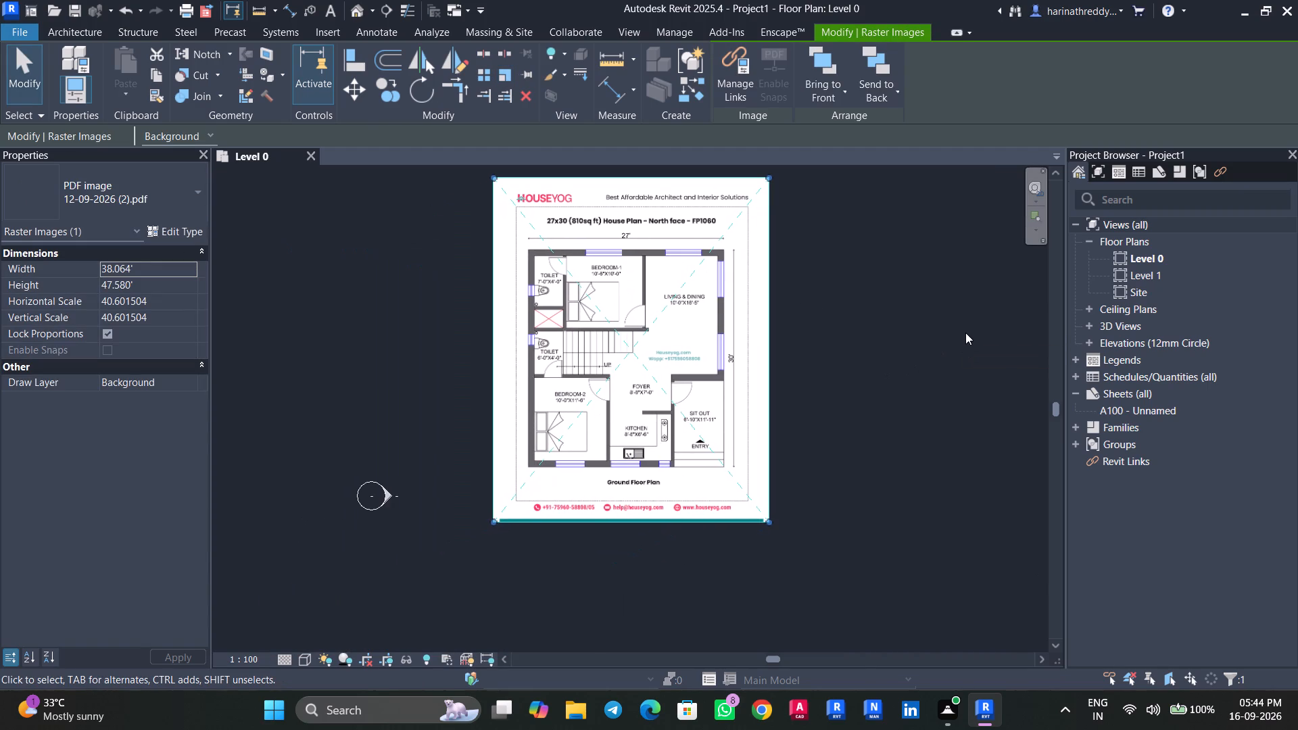
middle_drag(971, 349, 1087, 278)
scroll(1087, 278, up, 1)
scroll(1087, 278, down, 1)
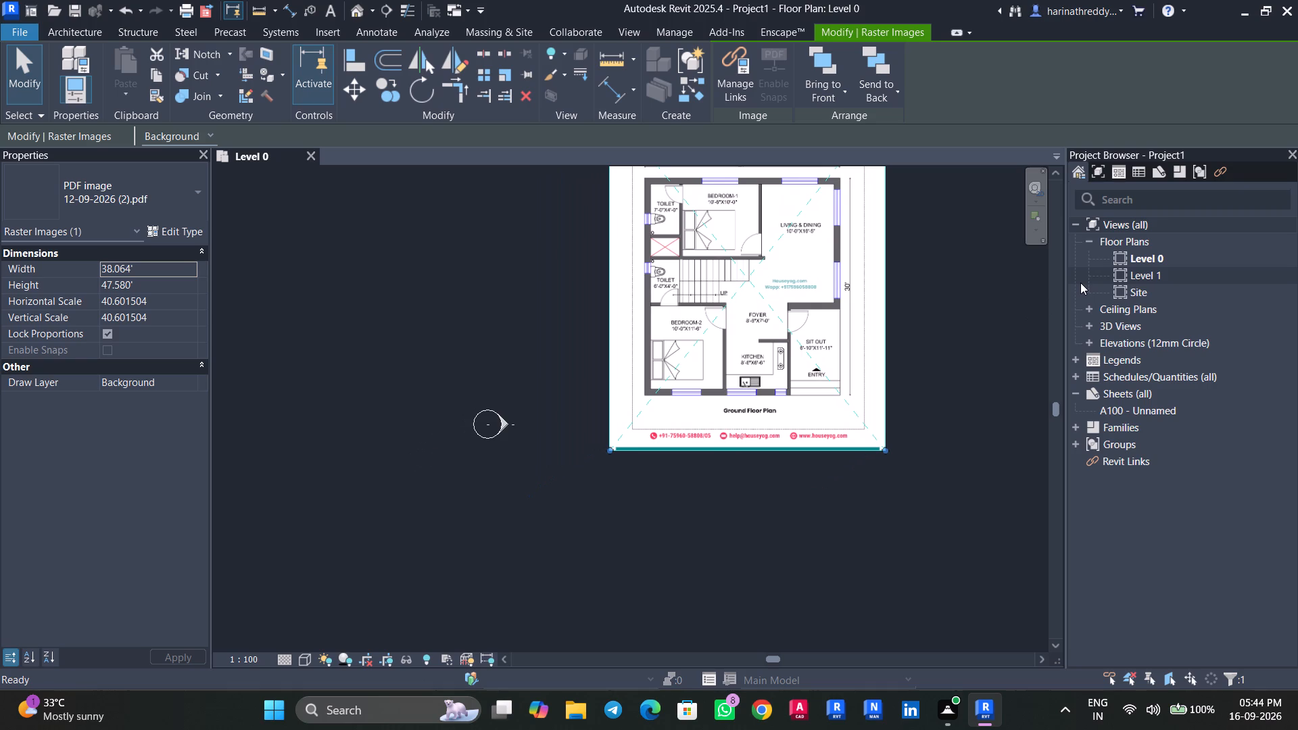
scroll(919, 273, up, 5)
click(746, 318)
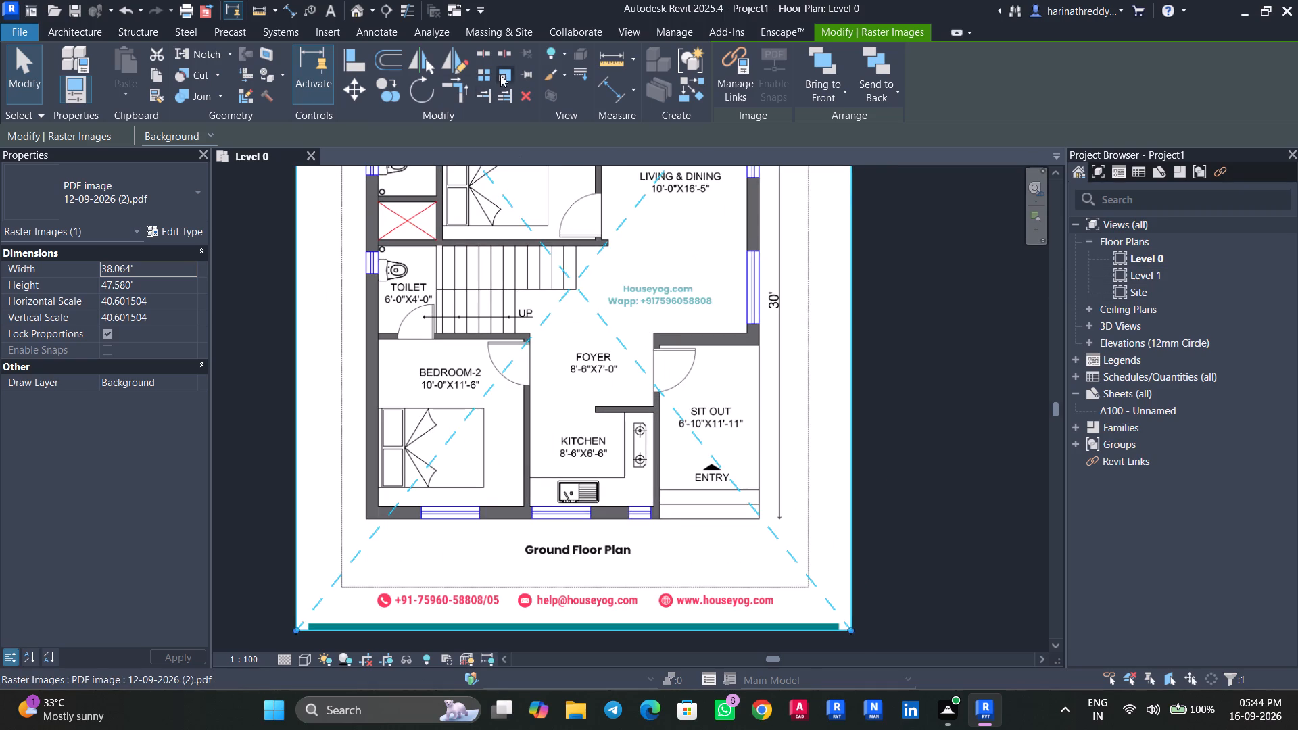
click(504, 75)
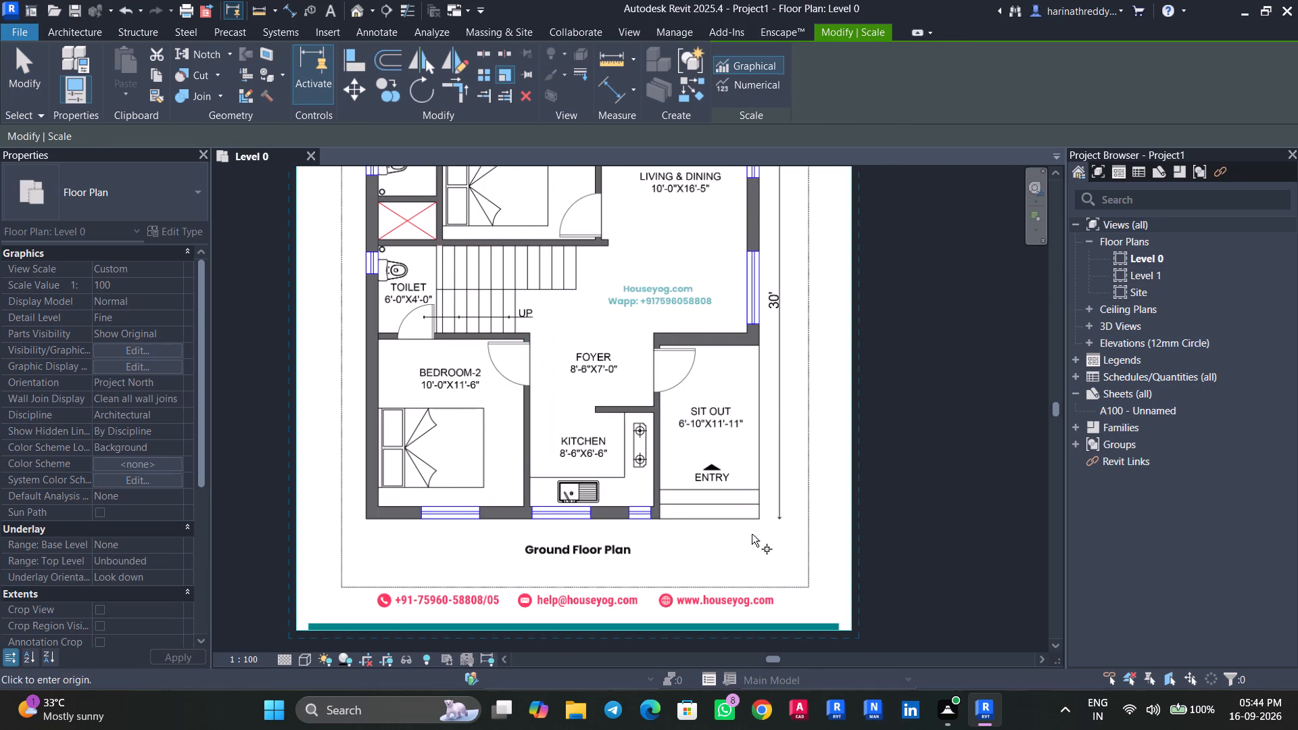
scroll(753, 525, up, 6)
middle_drag(759, 512, 750, 579)
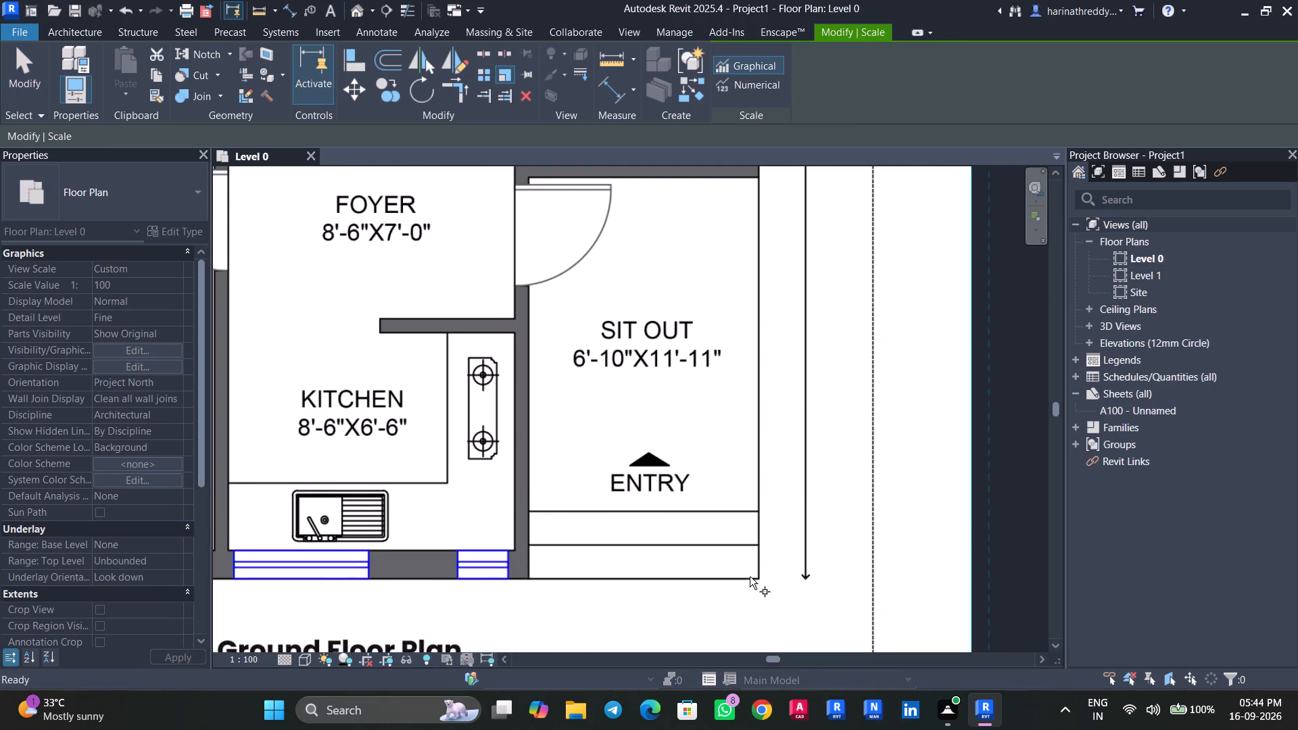
click(750, 578)
scroll(767, 320, down, 6)
scroll(767, 320, up, 1)
middle_drag(778, 268, 793, 383)
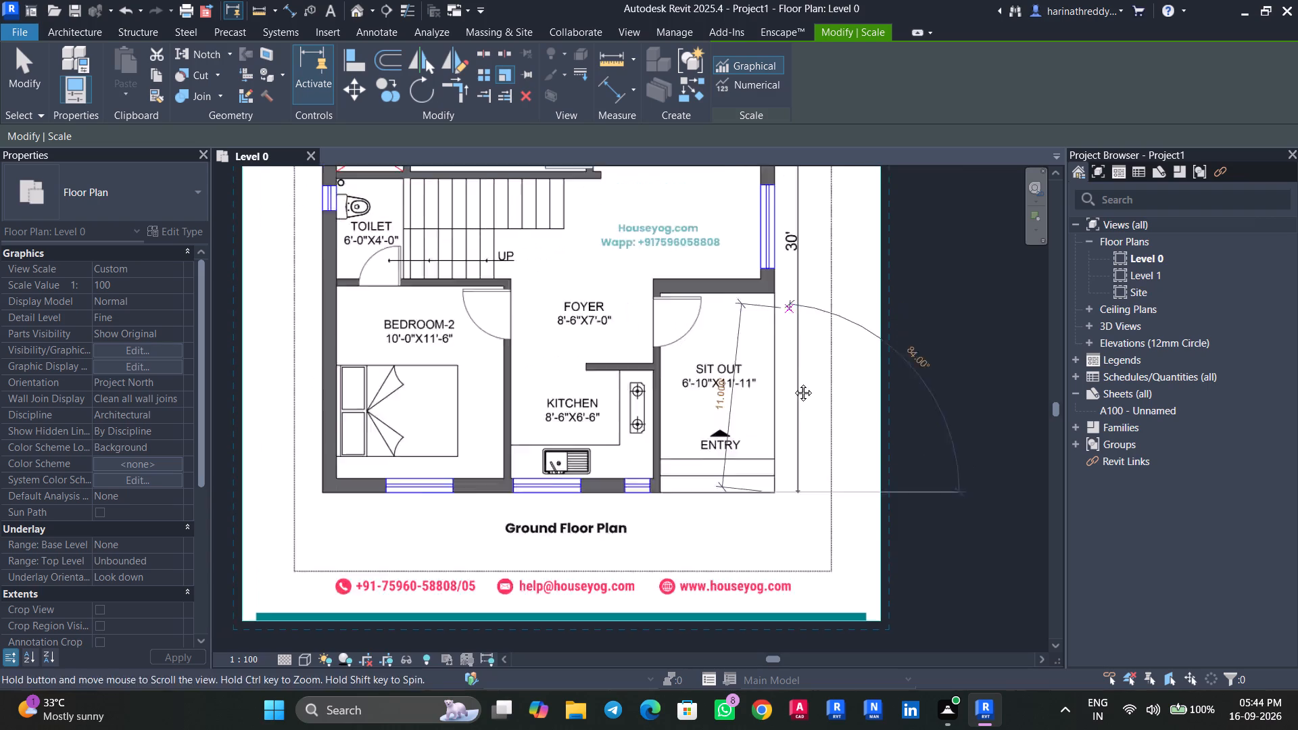
middle_drag(793, 383, 794, 606)
scroll(762, 279, up, 5)
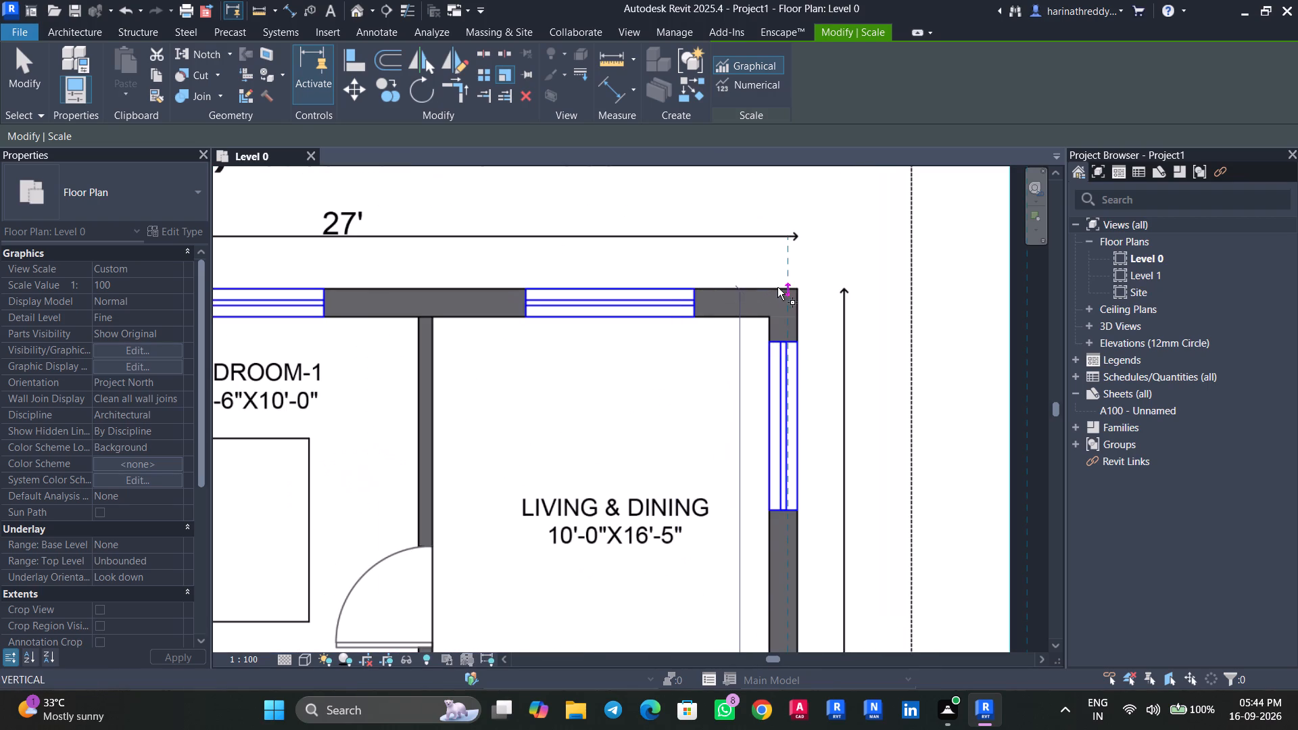
scroll(778, 287, up, 3)
scroll(778, 287, down, 1)
scroll(778, 287, up, 5)
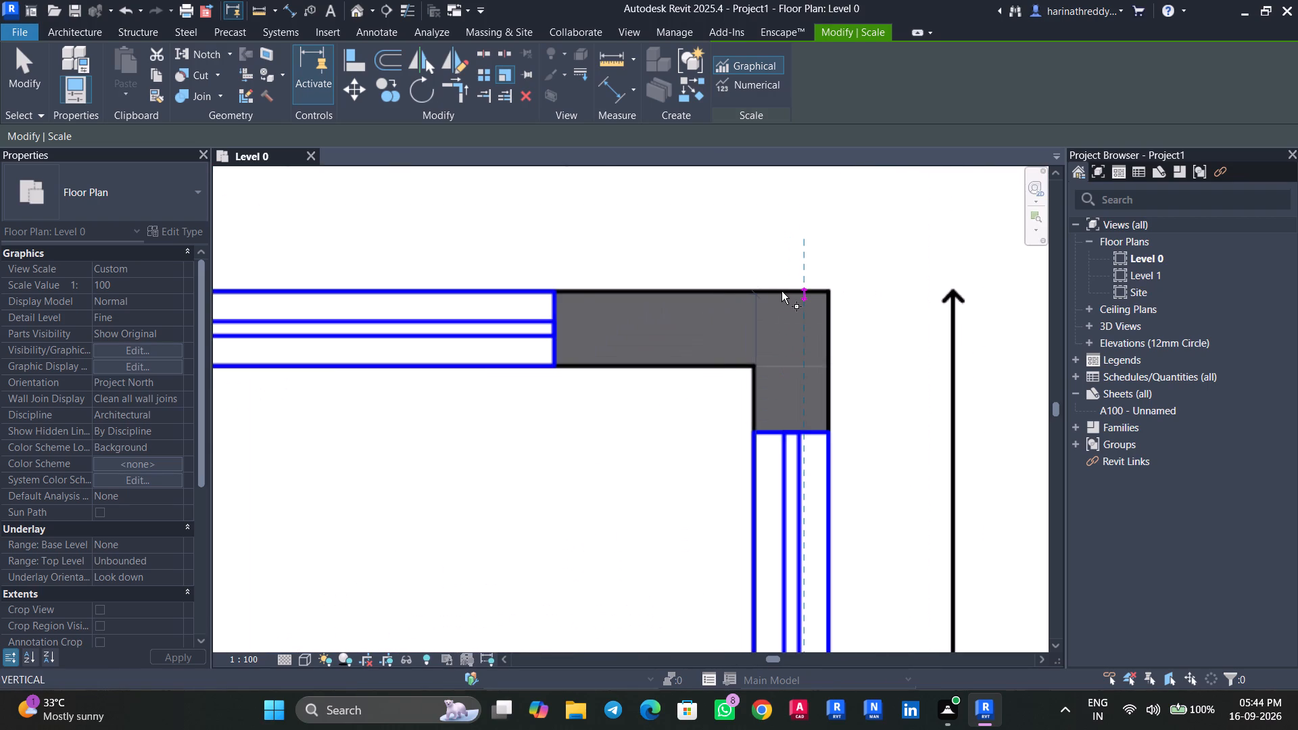
click(782, 291)
scroll(782, 291, down, 12)
scroll(782, 291, up, 1)
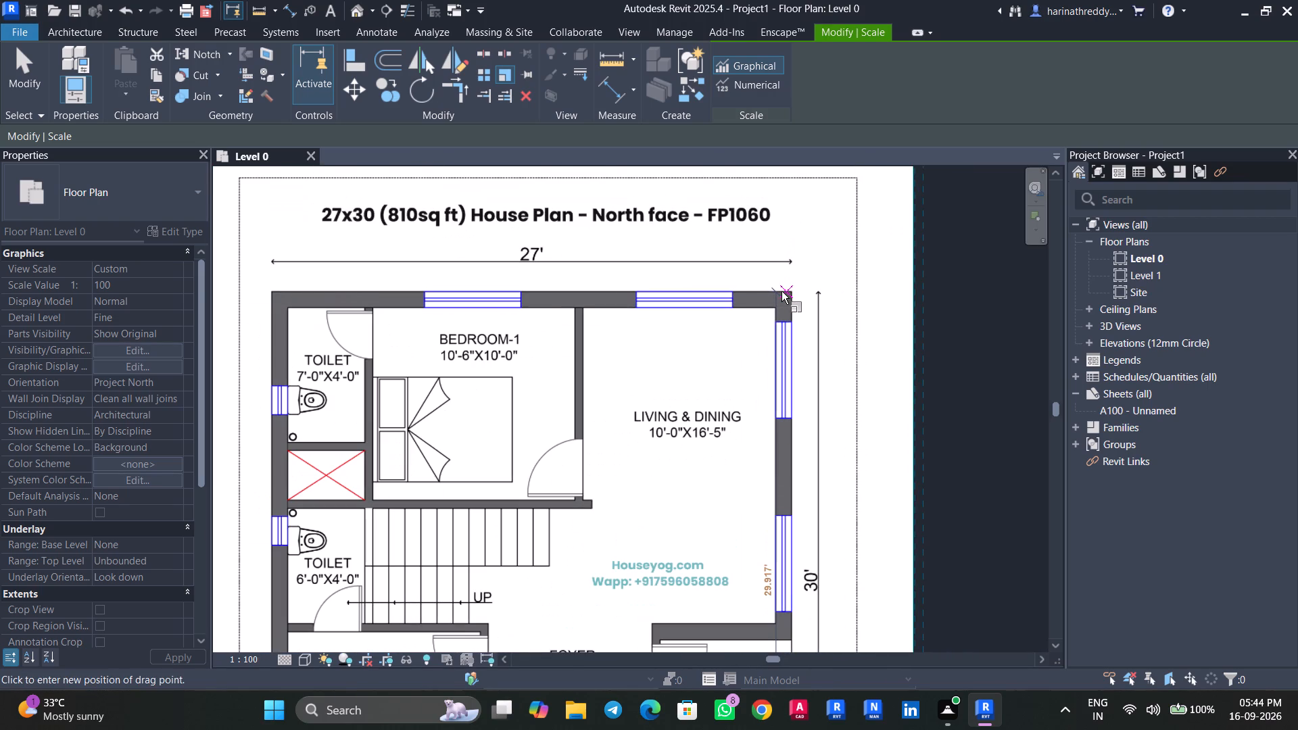
text(30')
key(Return)
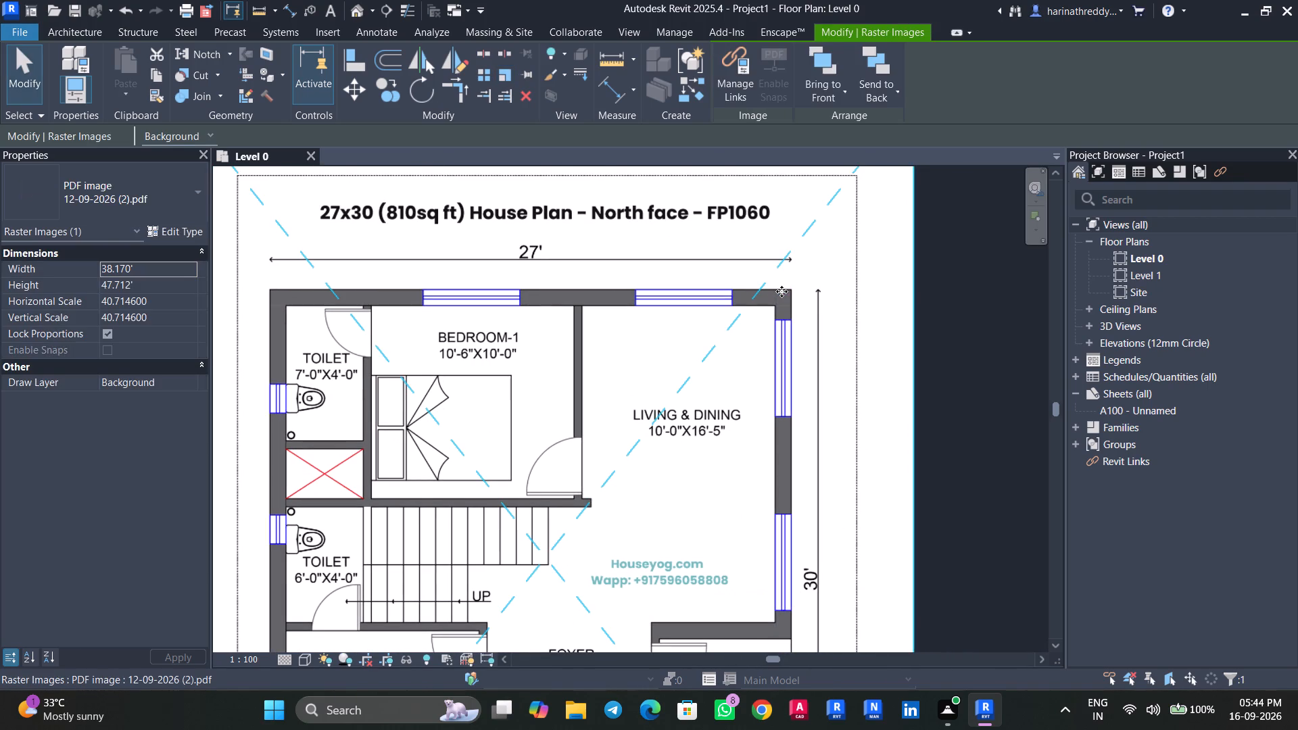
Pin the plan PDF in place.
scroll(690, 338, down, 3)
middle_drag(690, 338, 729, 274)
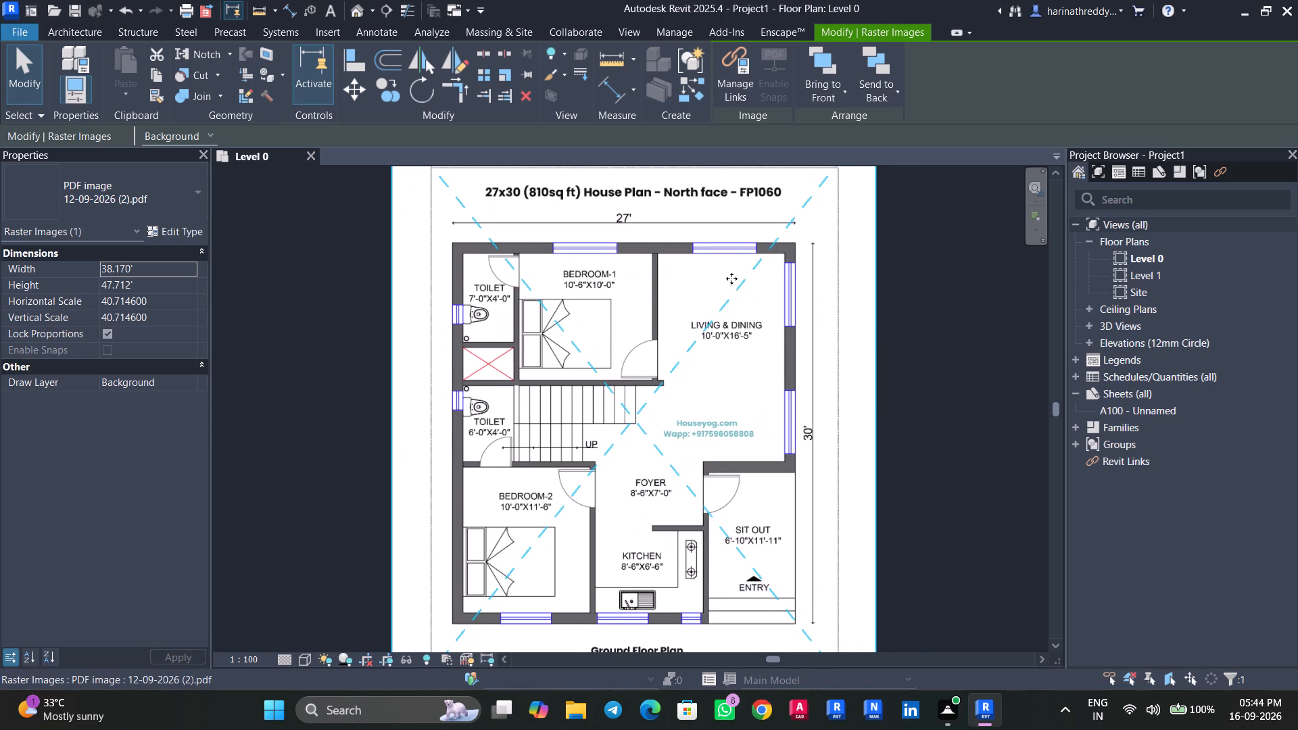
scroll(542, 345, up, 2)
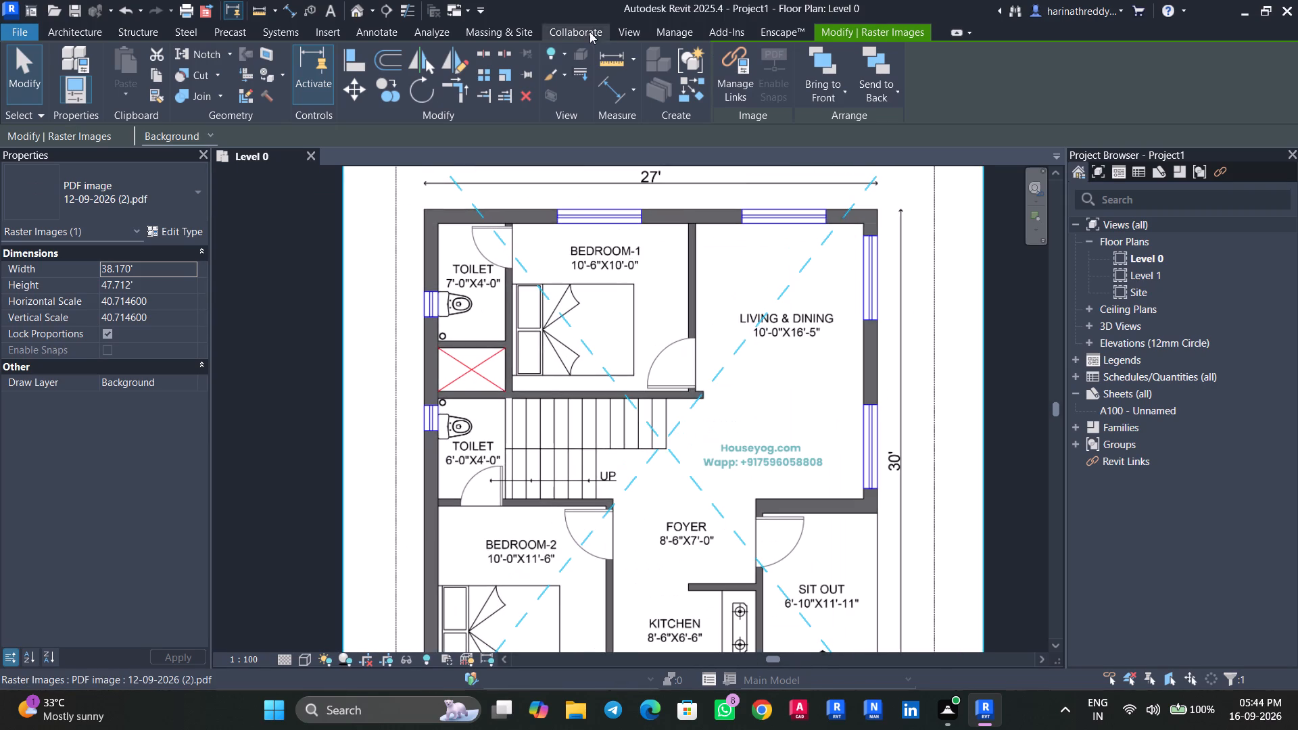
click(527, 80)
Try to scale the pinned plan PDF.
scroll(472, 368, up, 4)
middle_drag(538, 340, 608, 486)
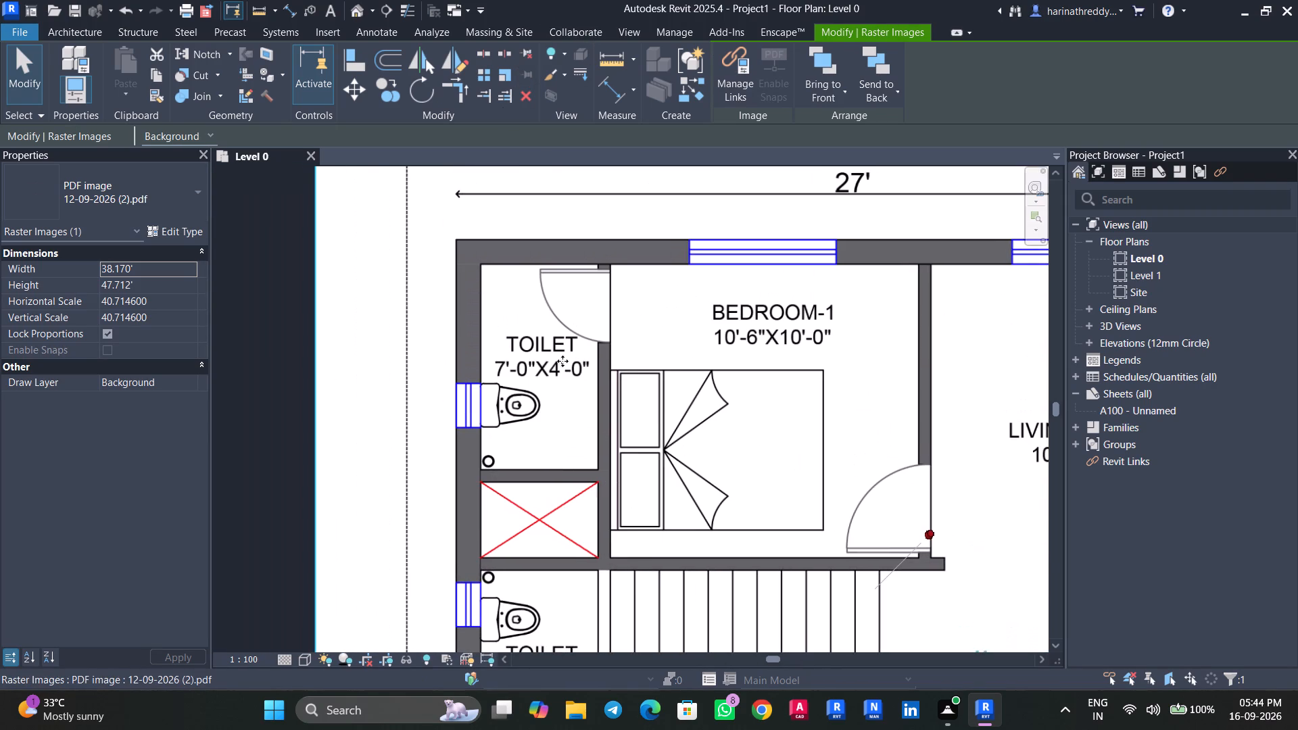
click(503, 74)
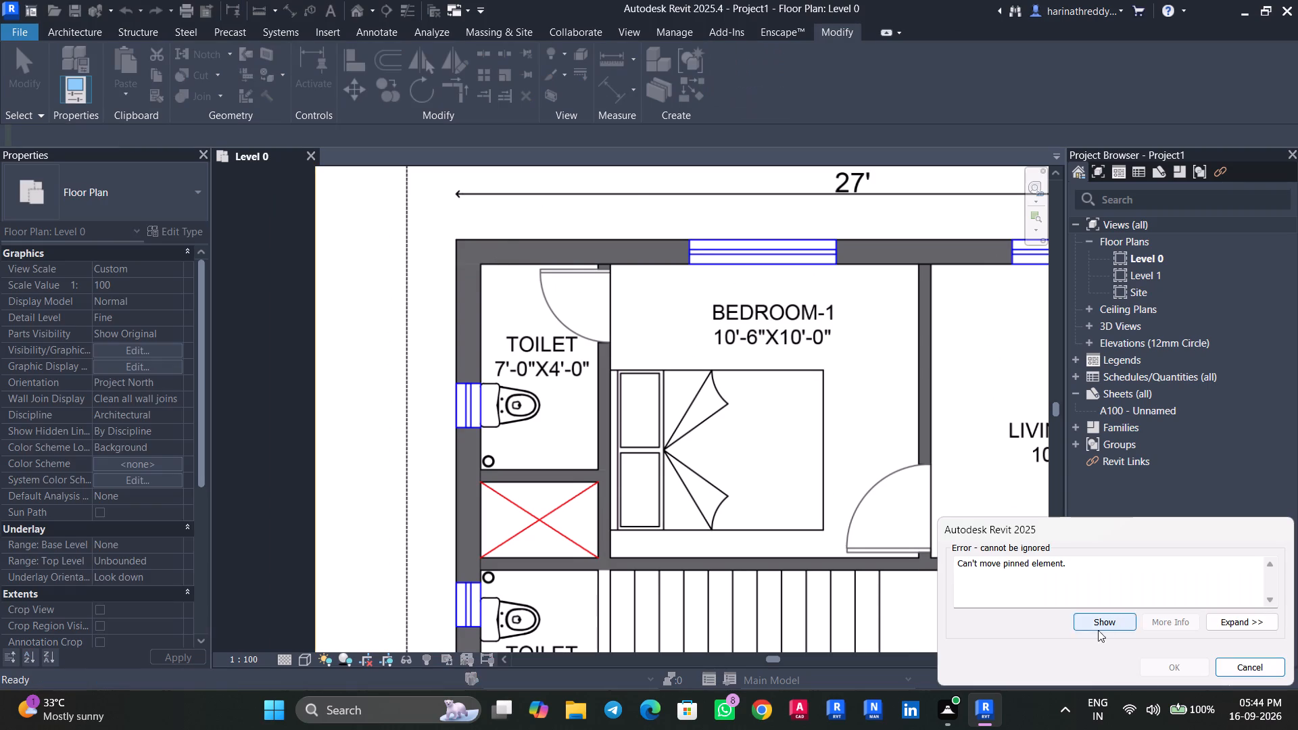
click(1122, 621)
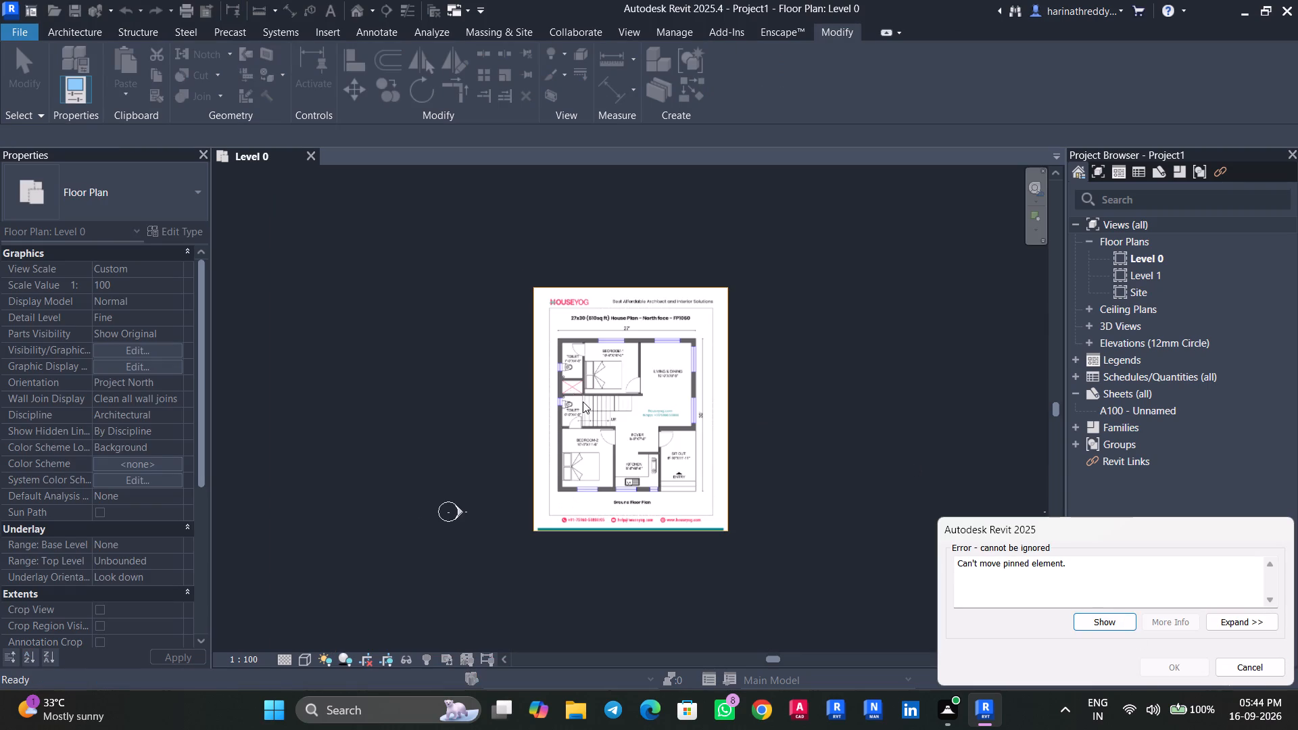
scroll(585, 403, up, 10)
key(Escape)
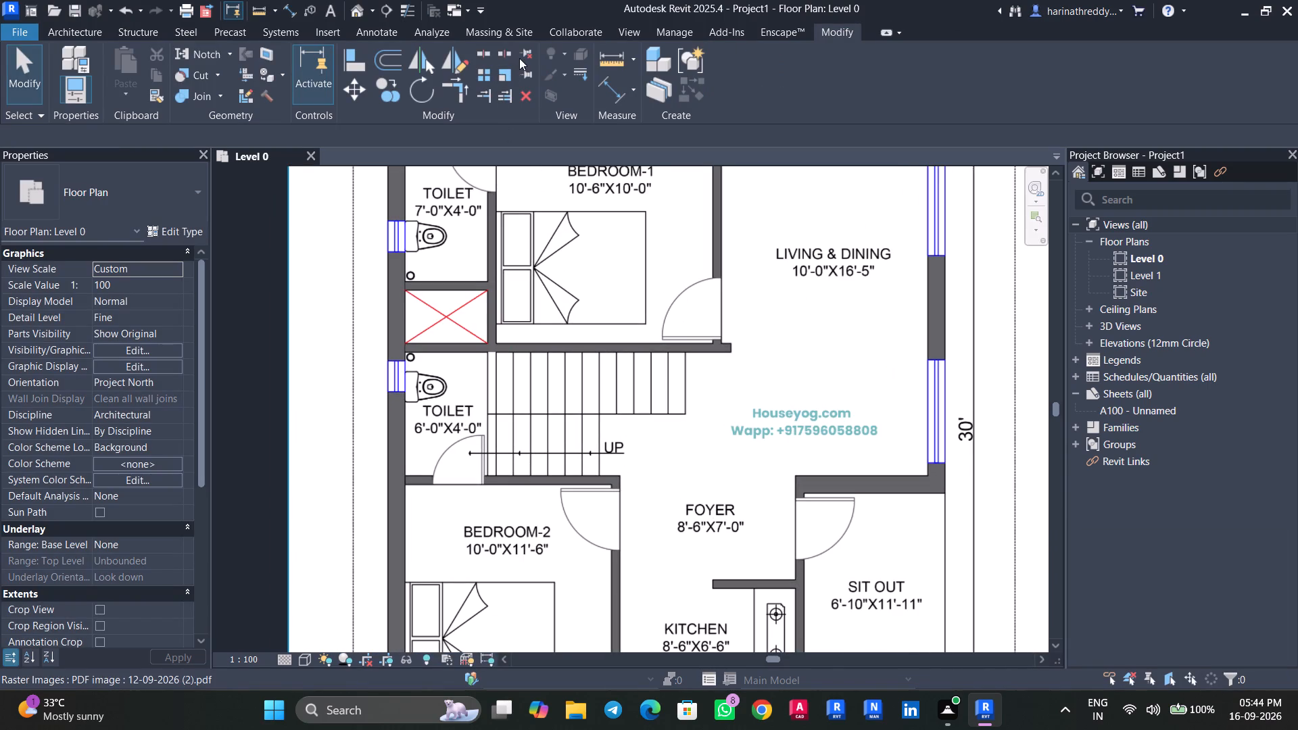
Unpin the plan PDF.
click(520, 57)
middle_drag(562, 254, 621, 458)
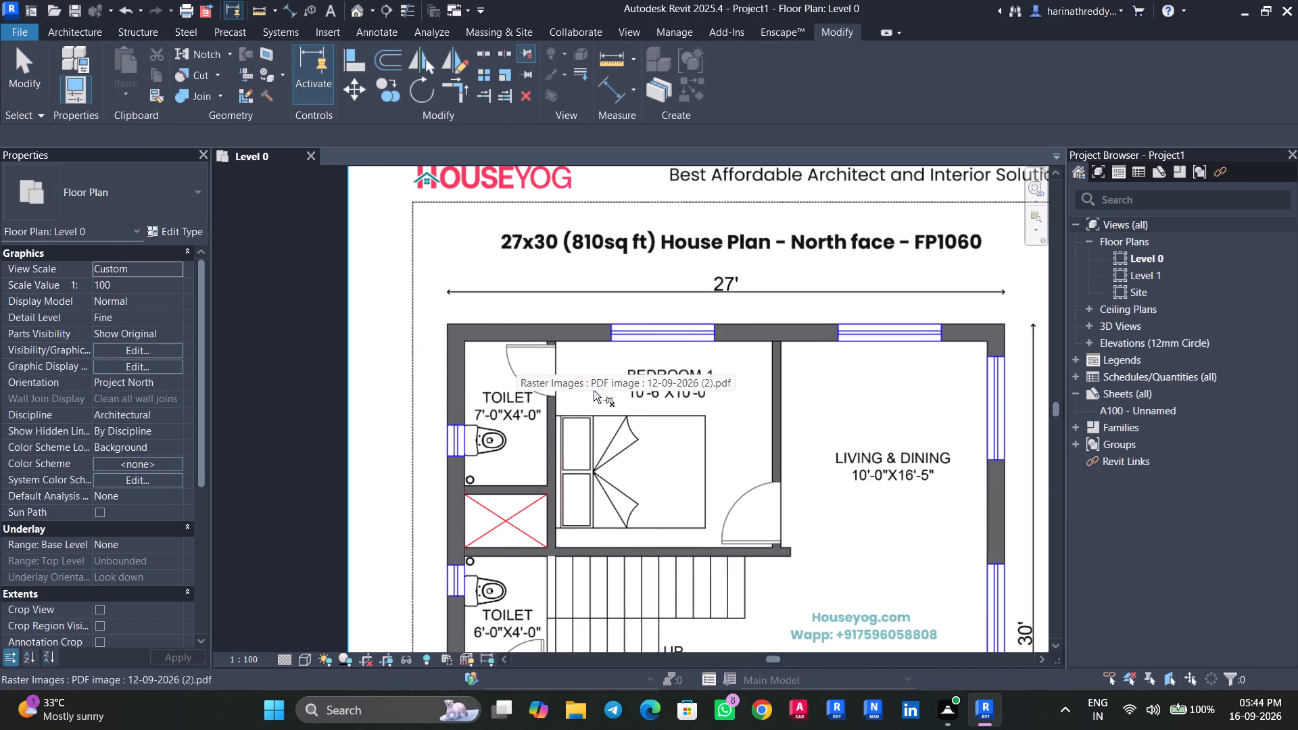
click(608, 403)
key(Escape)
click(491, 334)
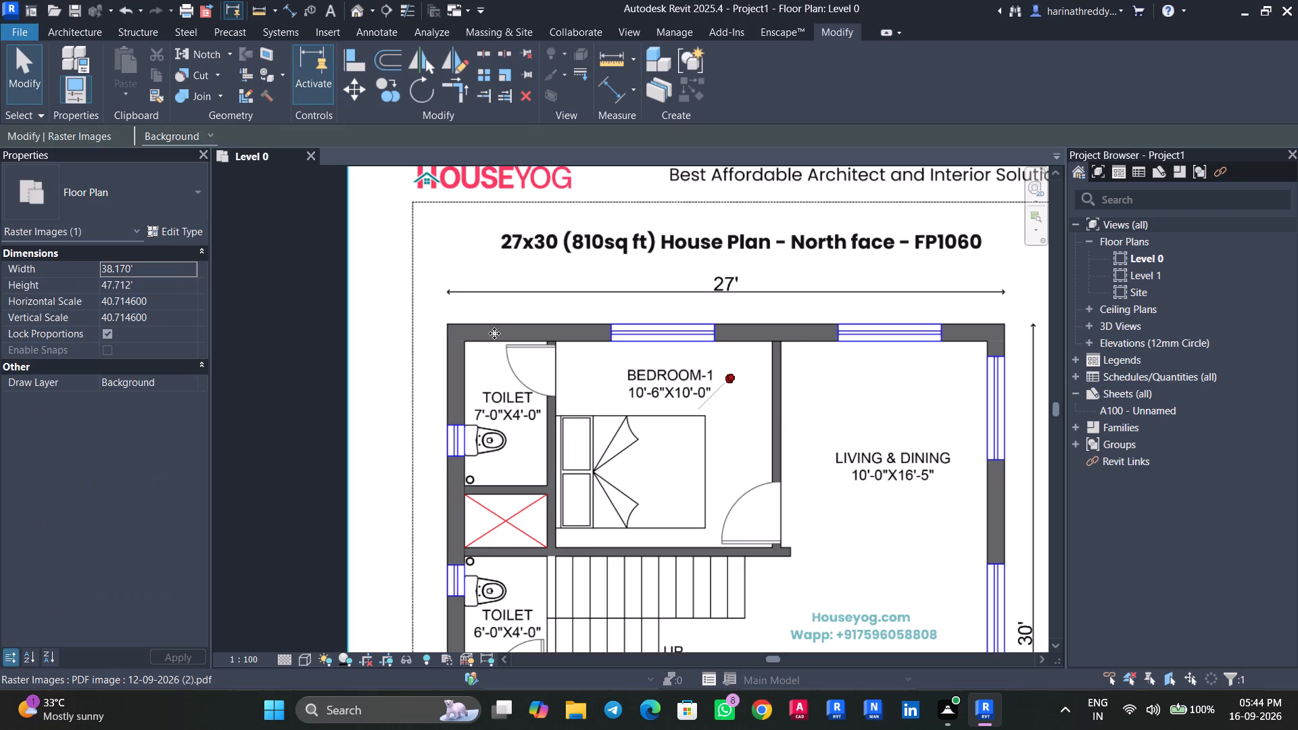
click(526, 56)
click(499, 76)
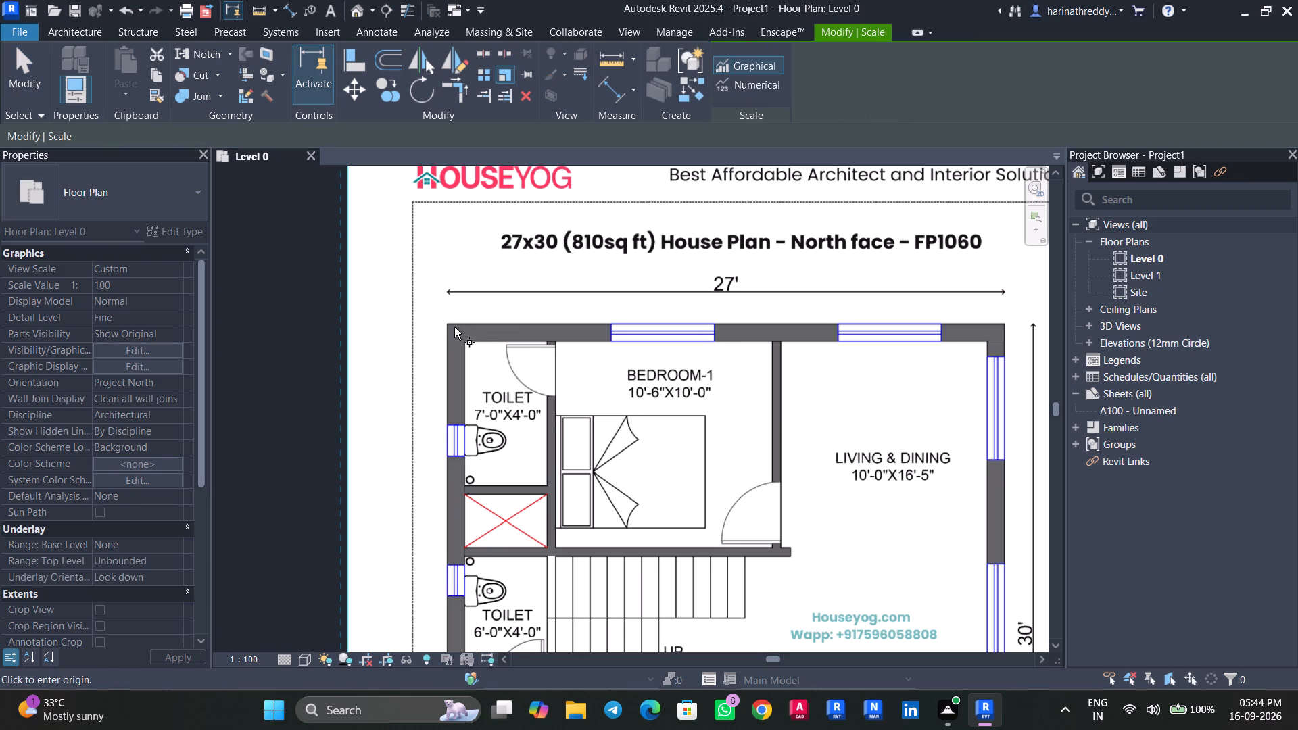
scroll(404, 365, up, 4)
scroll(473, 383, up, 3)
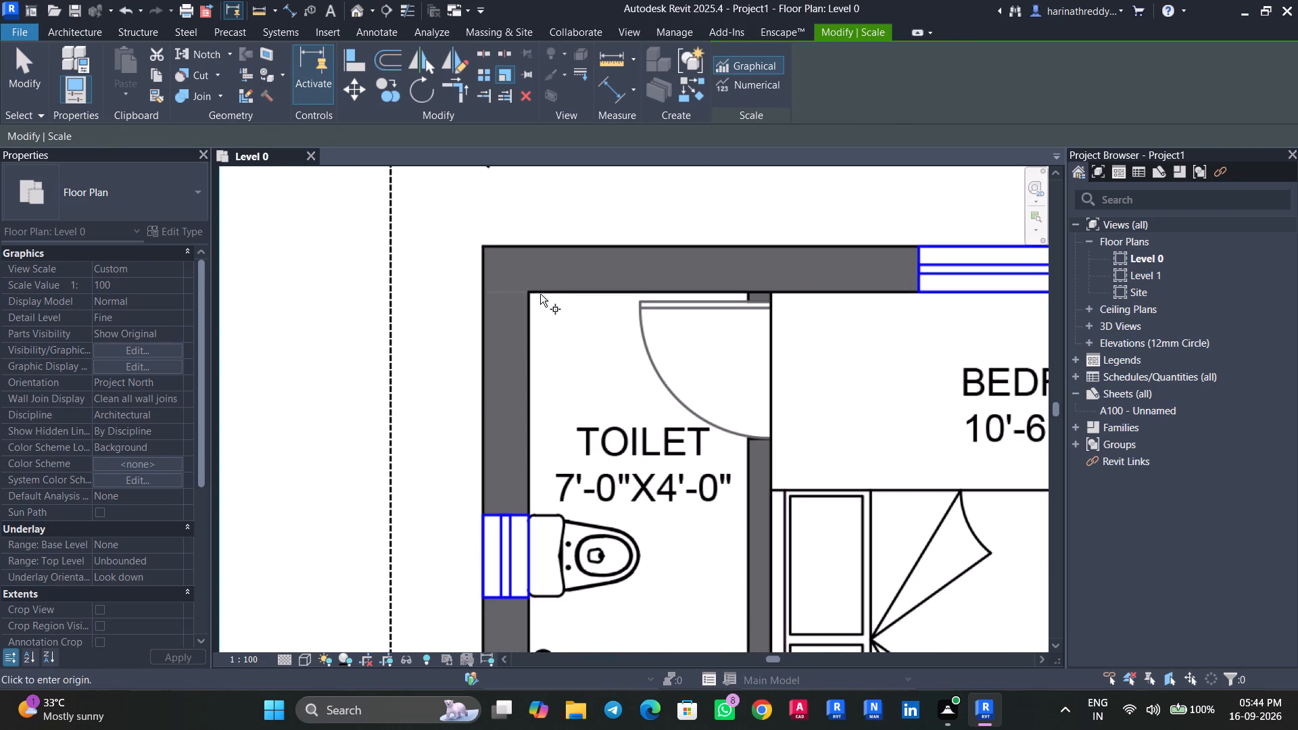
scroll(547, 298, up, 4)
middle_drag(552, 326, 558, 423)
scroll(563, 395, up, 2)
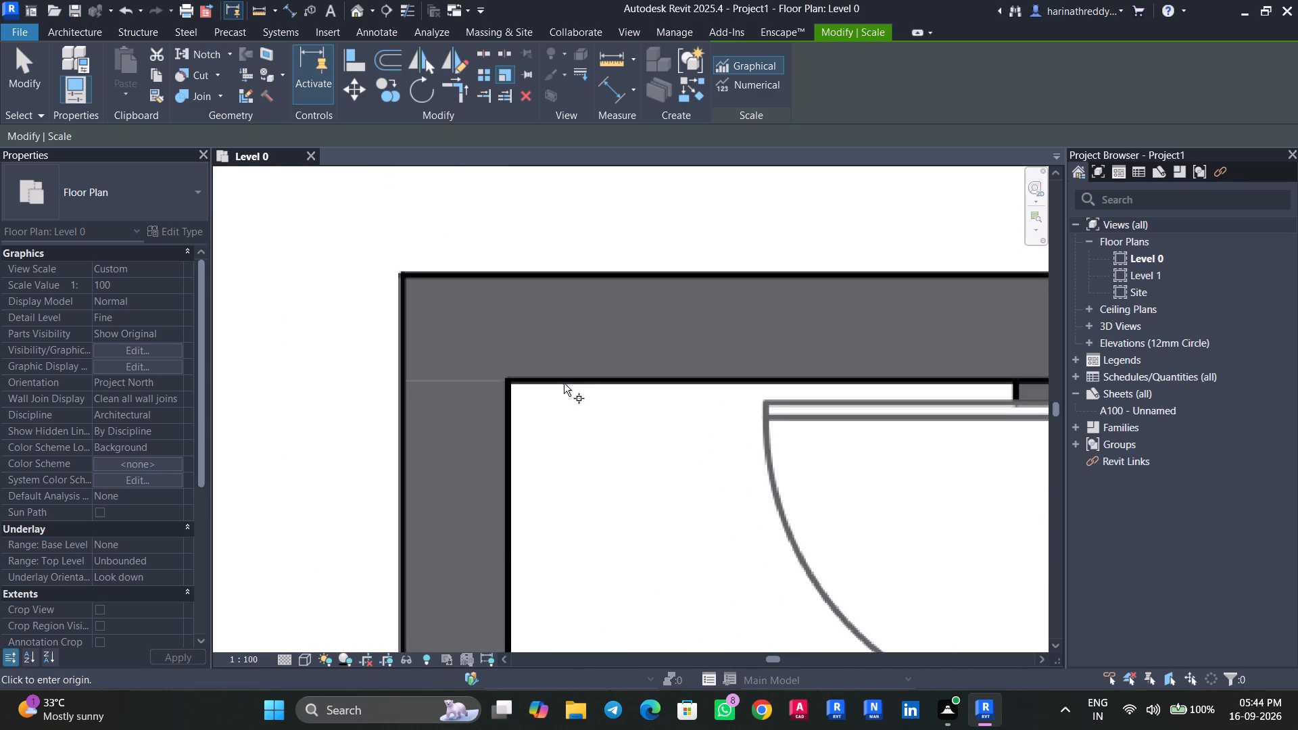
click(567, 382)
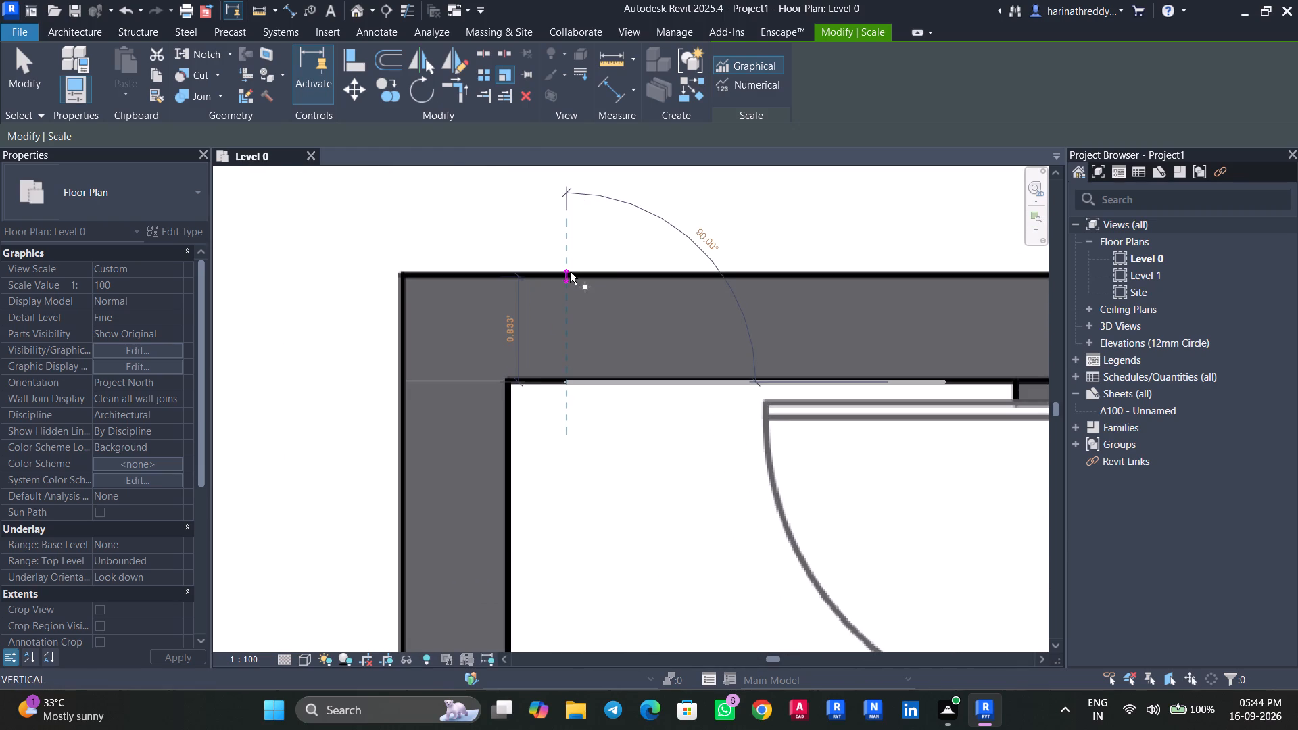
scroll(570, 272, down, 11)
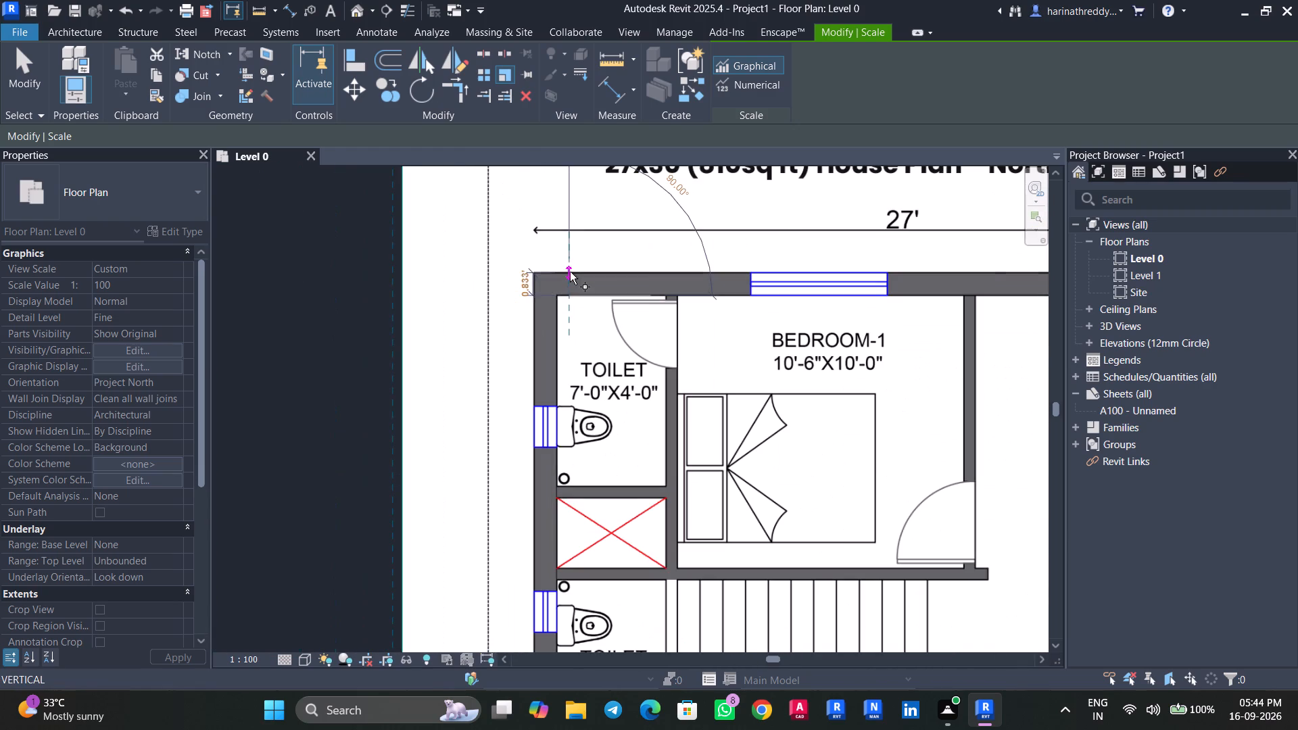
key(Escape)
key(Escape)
Open the East elevation view.
middle_drag(677, 442, 602, 335)
scroll(602, 335, down, 3)
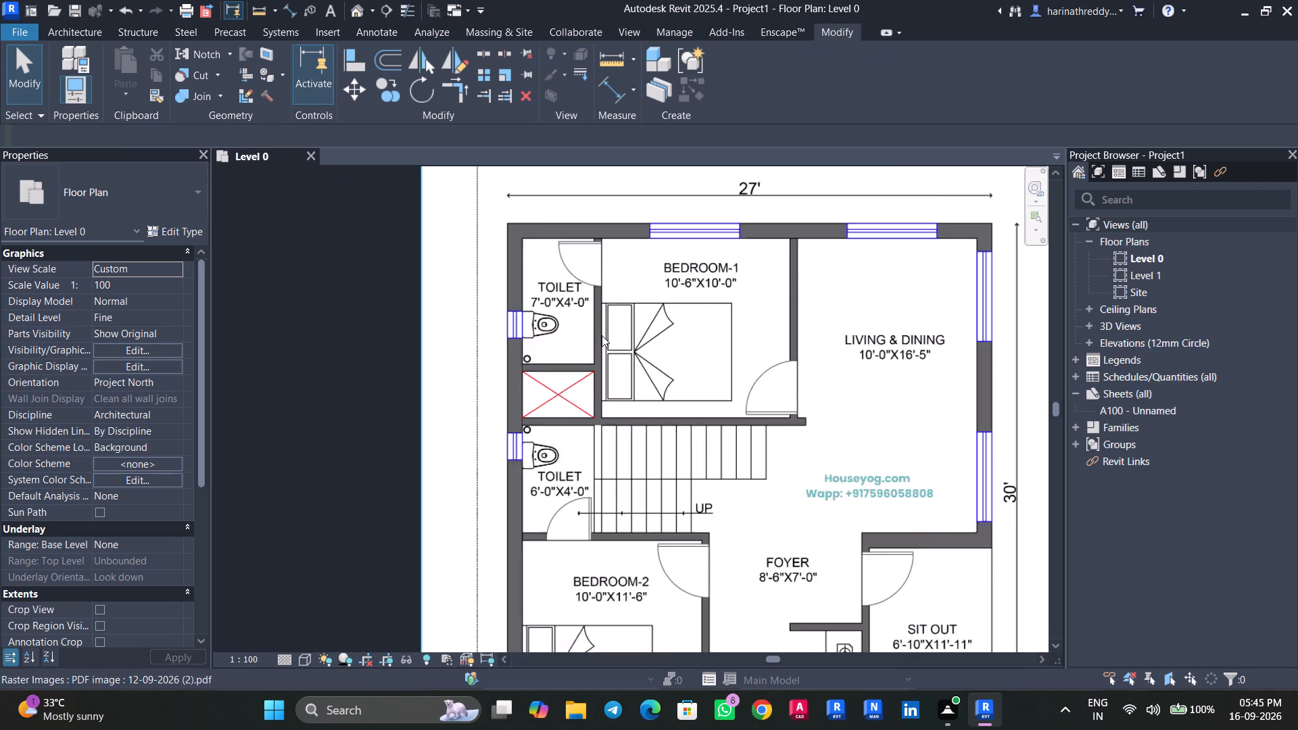
scroll(602, 335, down, 3)
middle_drag(643, 418, 645, 386)
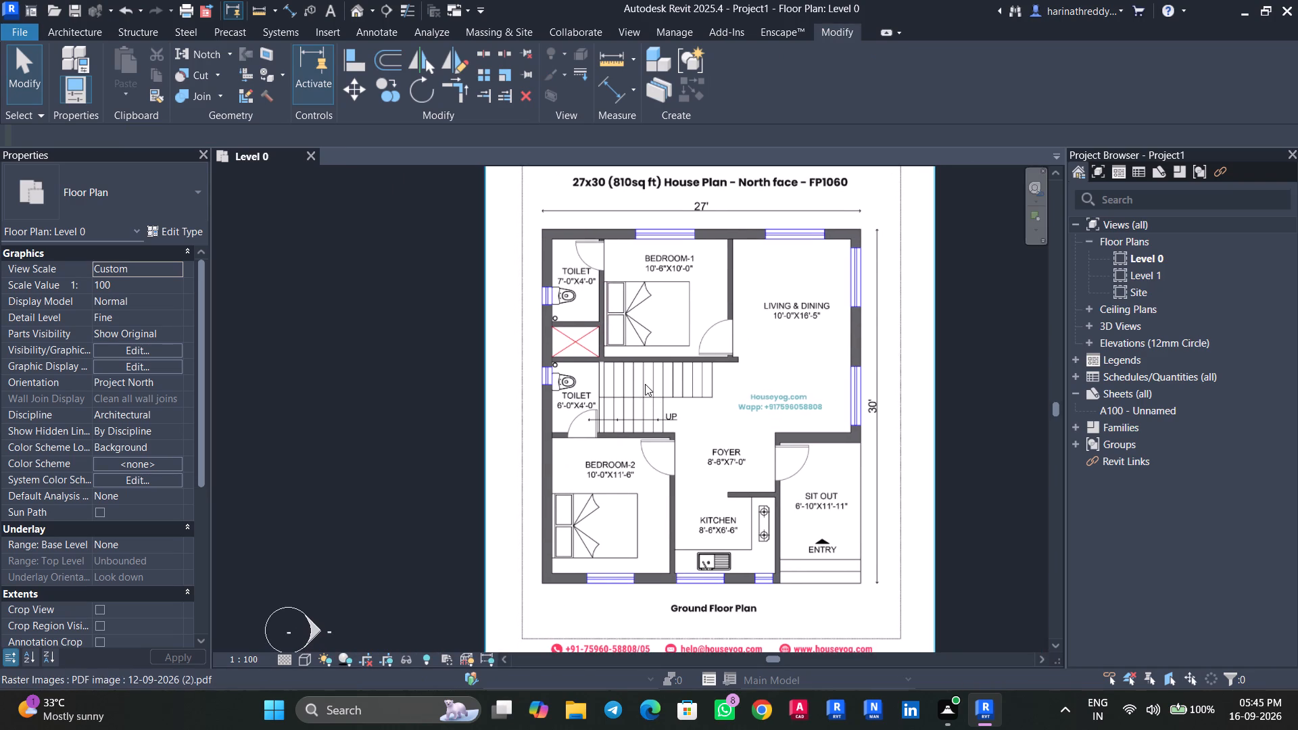
click(1091, 343)
double_click(1125, 358)
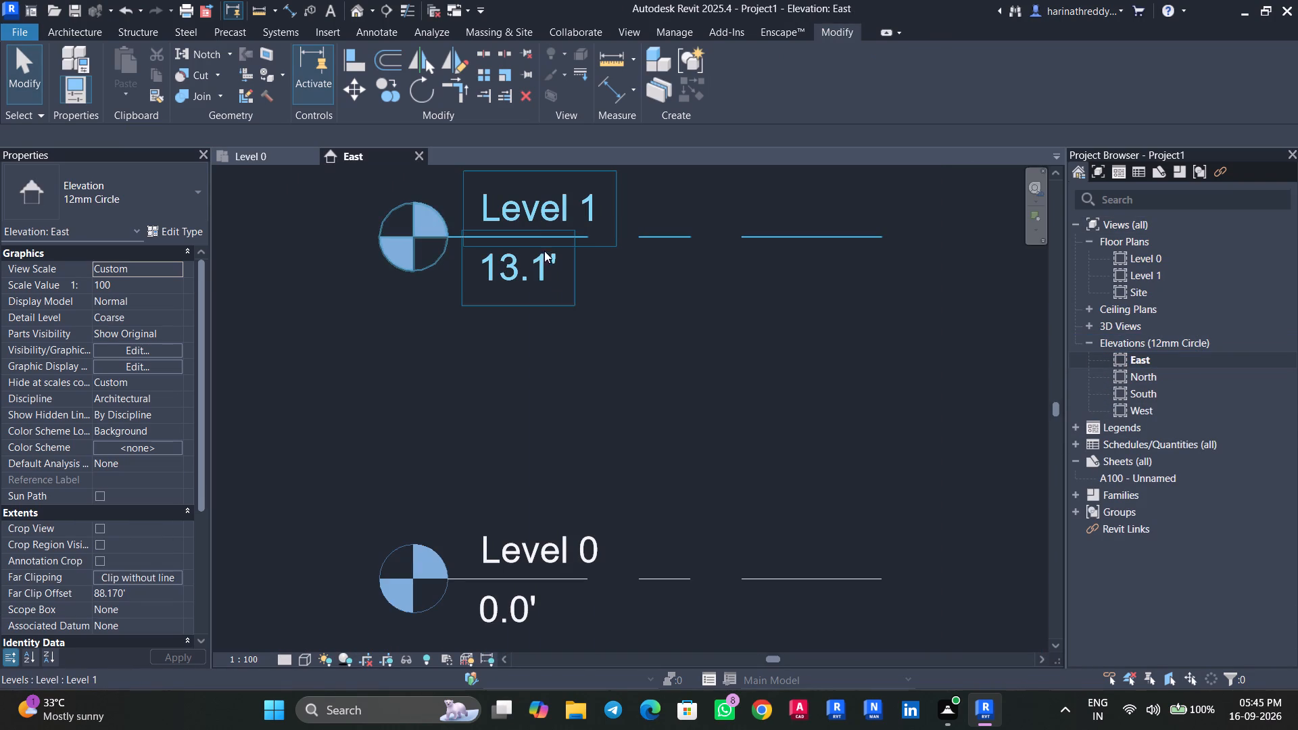
Extend the Level 1 line, together with its aligned Level 0 line, outward from the end without level heads to over twice its length.
scroll(510, 334, down, 6)
click(642, 292)
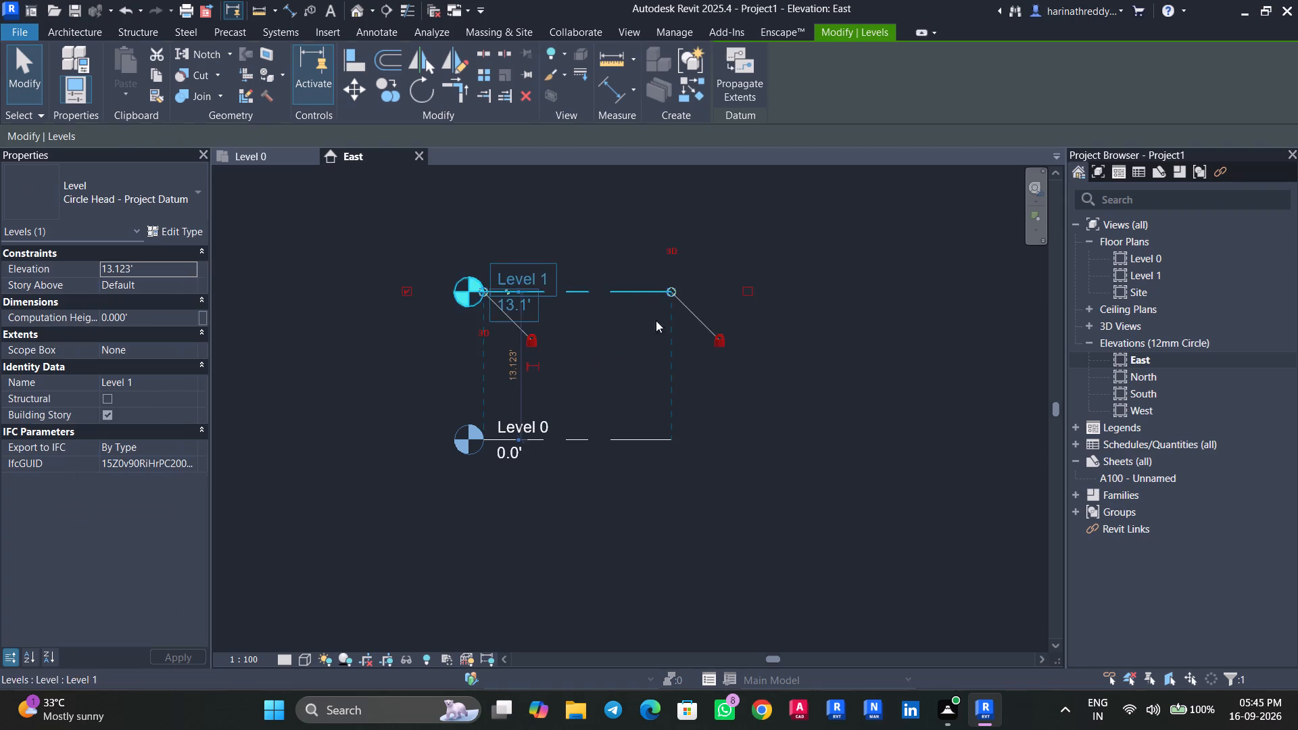
middle_drag(788, 373, 656, 340)
drag(537, 254, 824, 291)
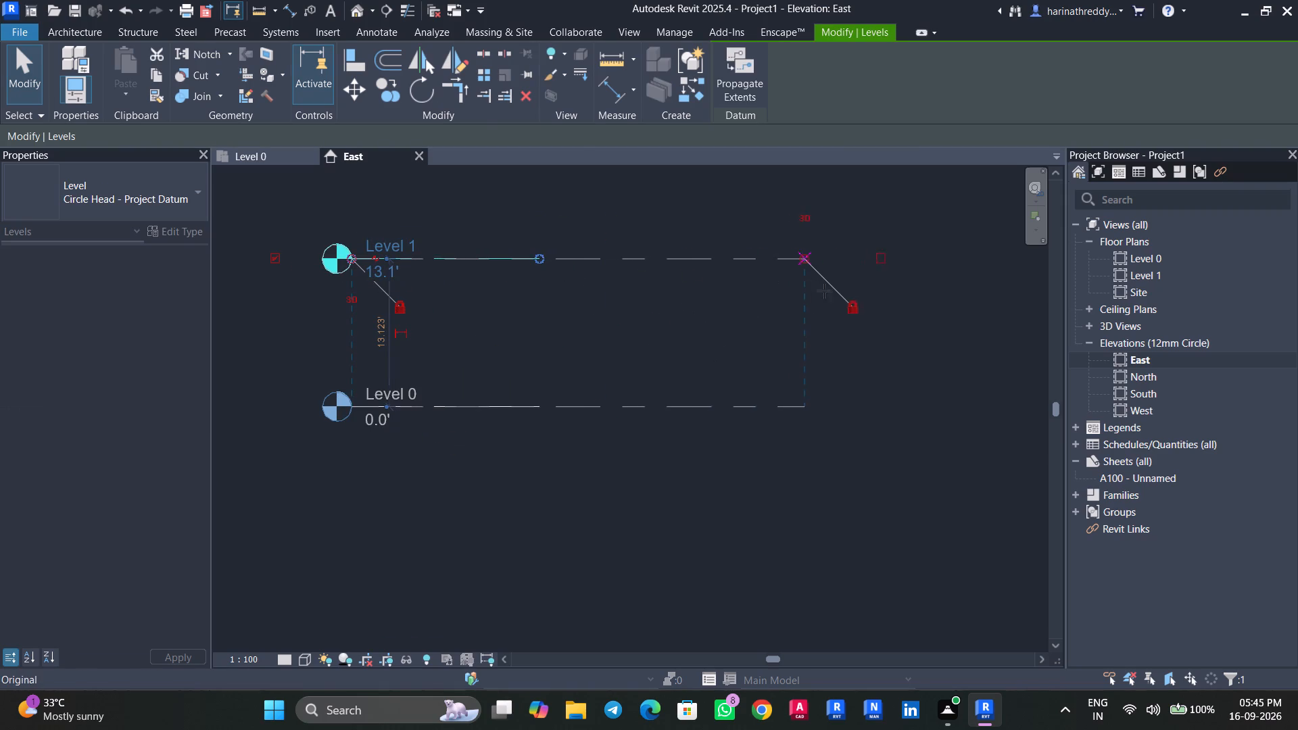
Extend the aligned Level 1 and Level 0 lines slightly further outward at the end without level heads.
drag(824, 291, 846, 296)
key(Escape)
Set the Level 1 elevation to 10'.
scroll(370, 327, up, 1)
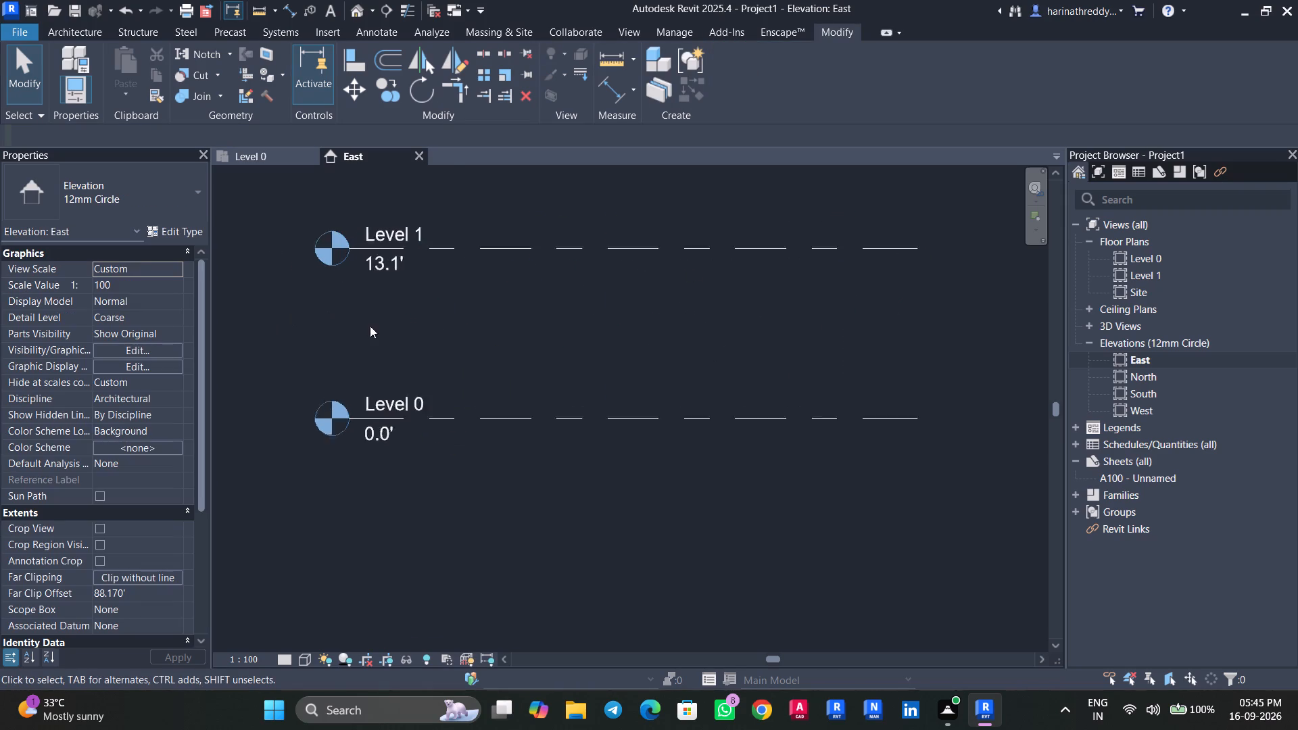
scroll(370, 326, up, 4)
click(408, 224)
click(408, 224)
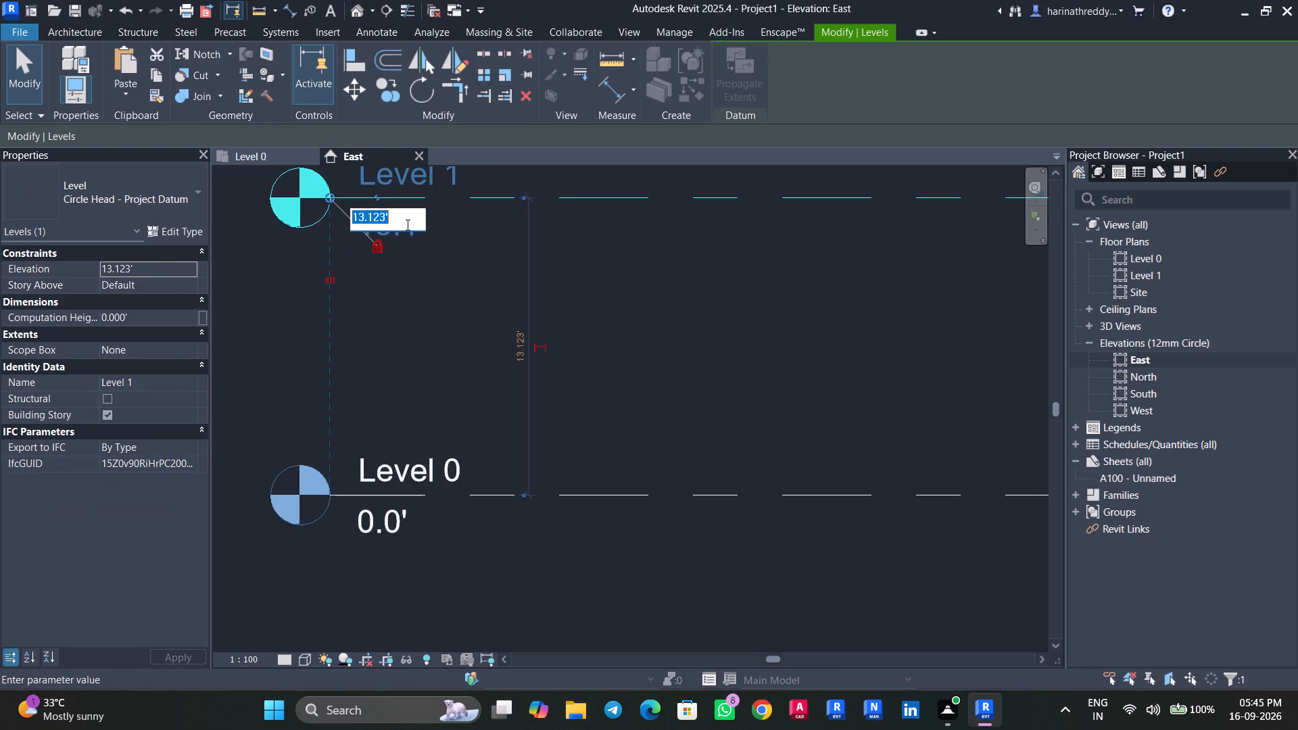
text(10)
key(apostrophe)
key(Return)
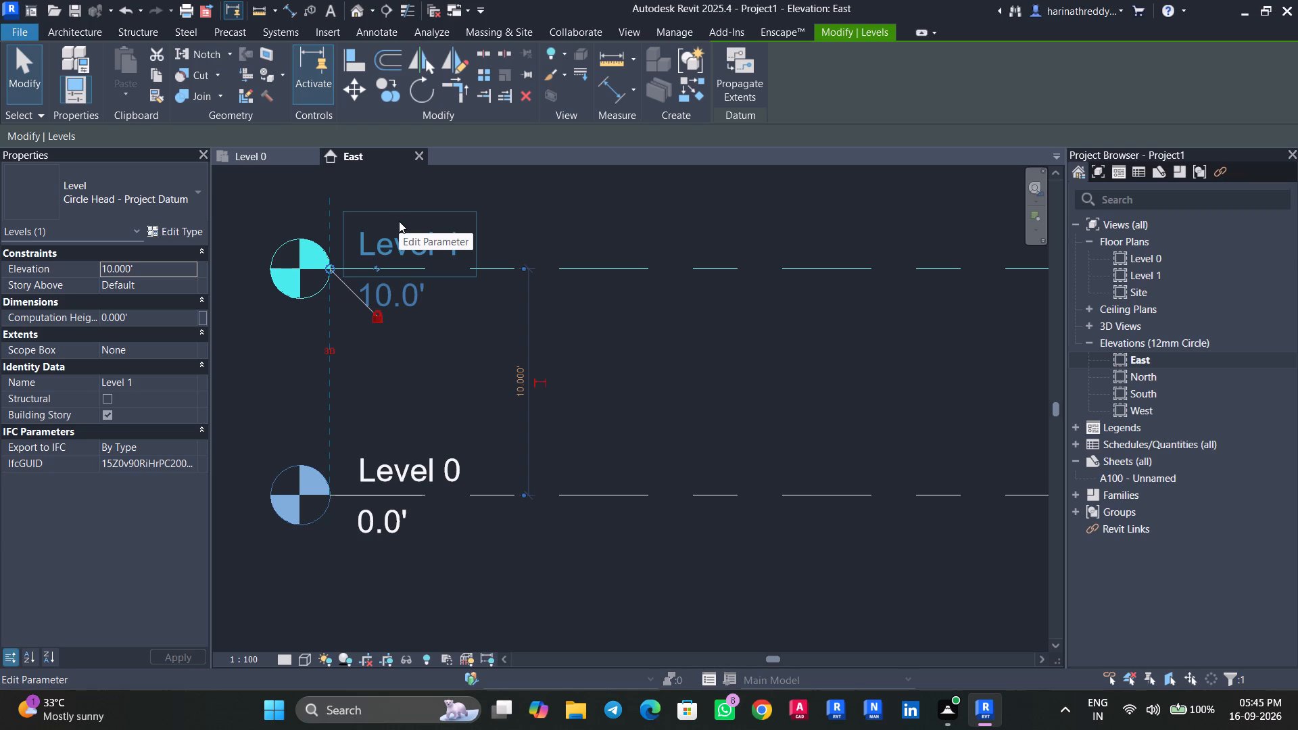
Rename Level 0 as GL.
double_click(414, 468)
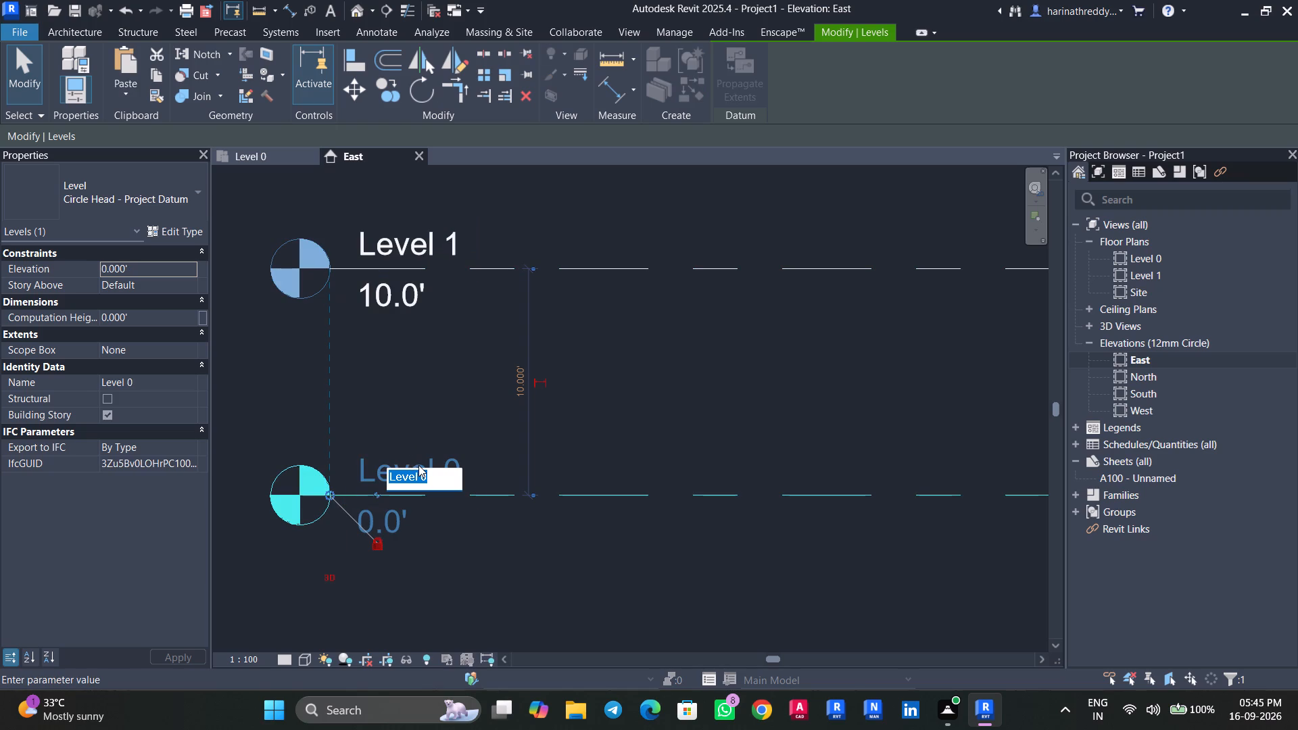
text(GL)
click(441, 400)
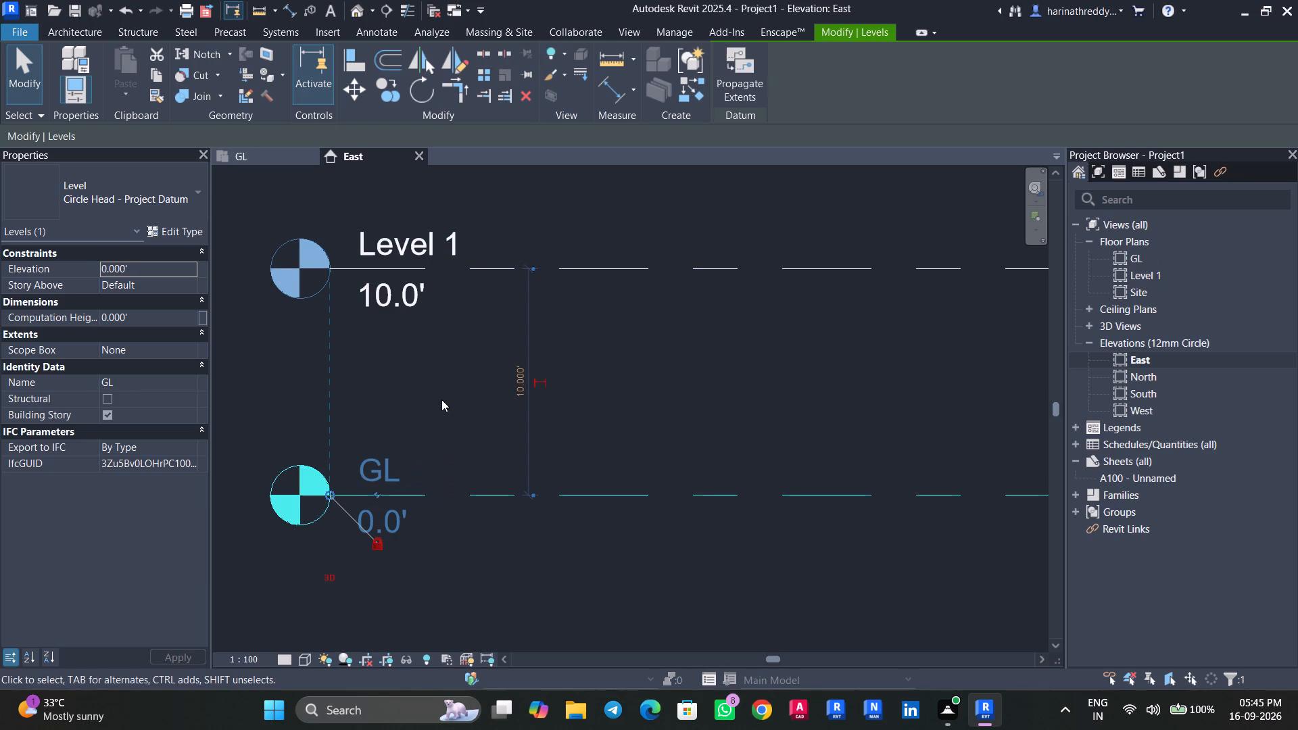
Rename Level 1 as FFL.
double_click(414, 245)
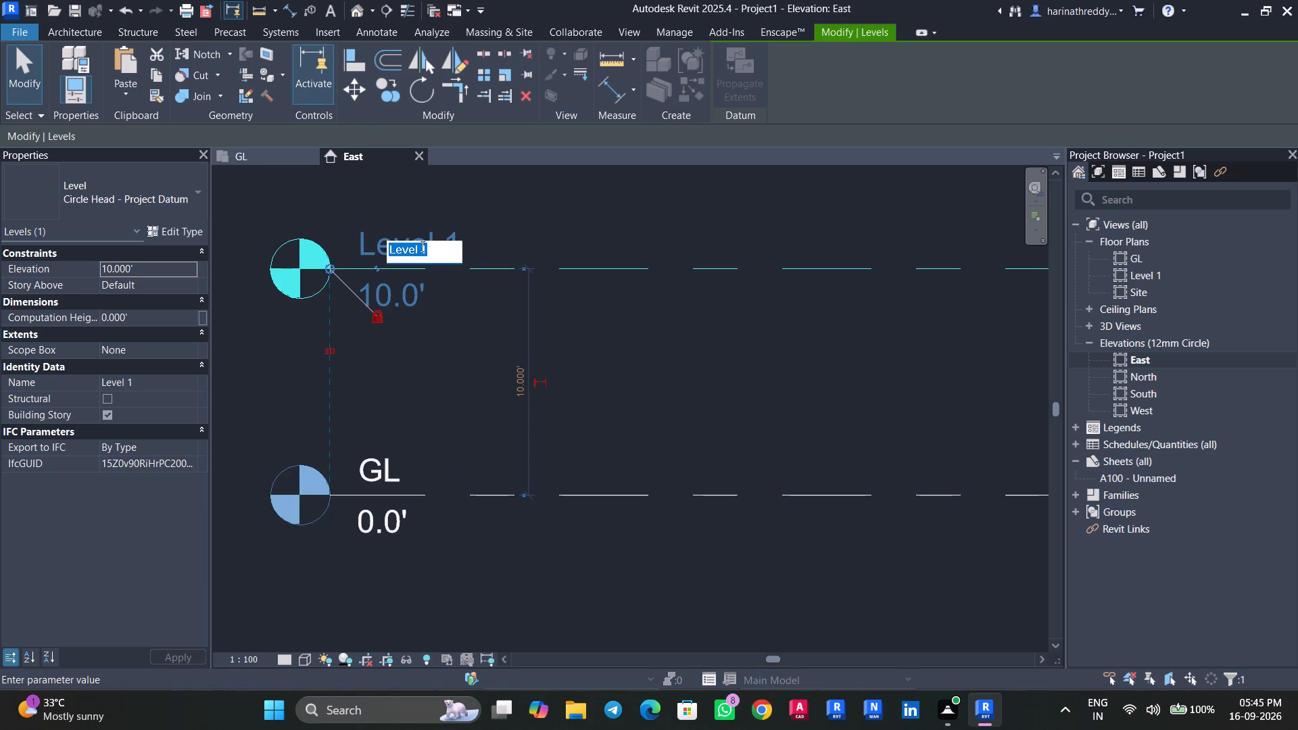
key(f)
text(FL)
click(464, 389)
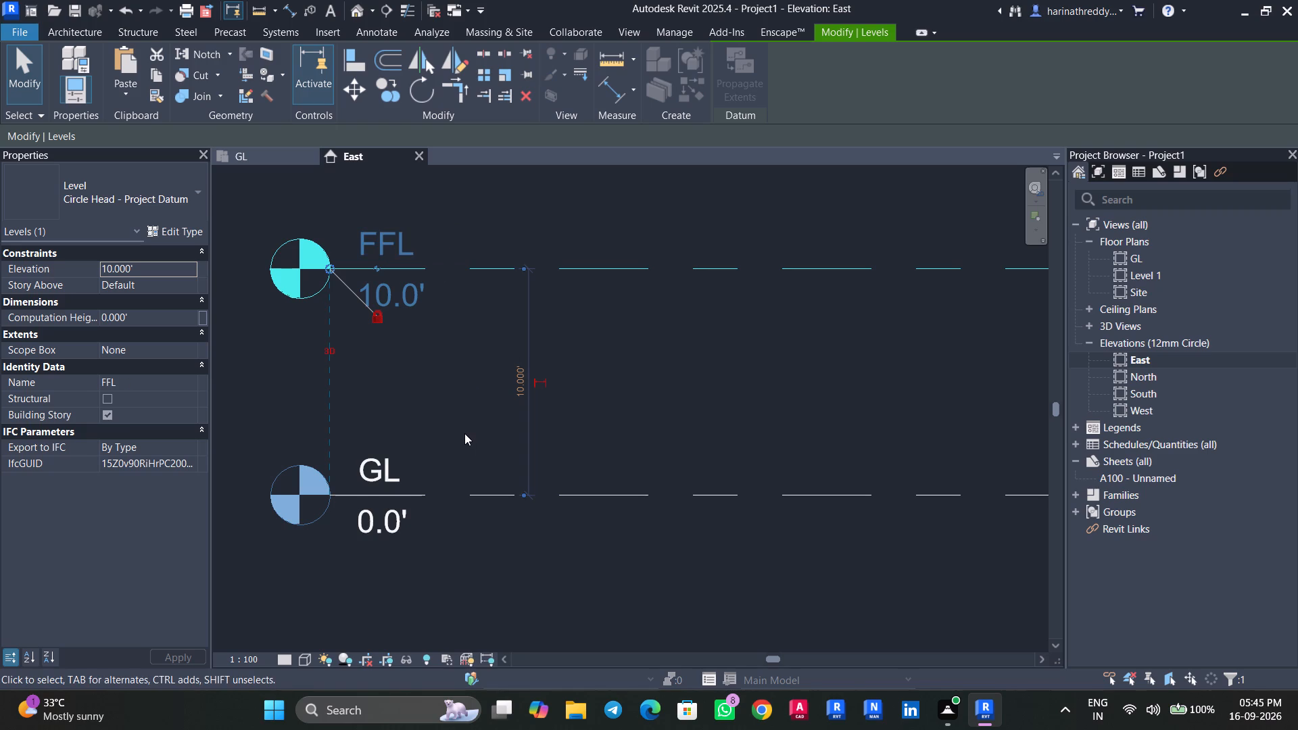
Switch to the GL floor plan view containing the house plan PDF.
scroll(468, 442, down, 3)
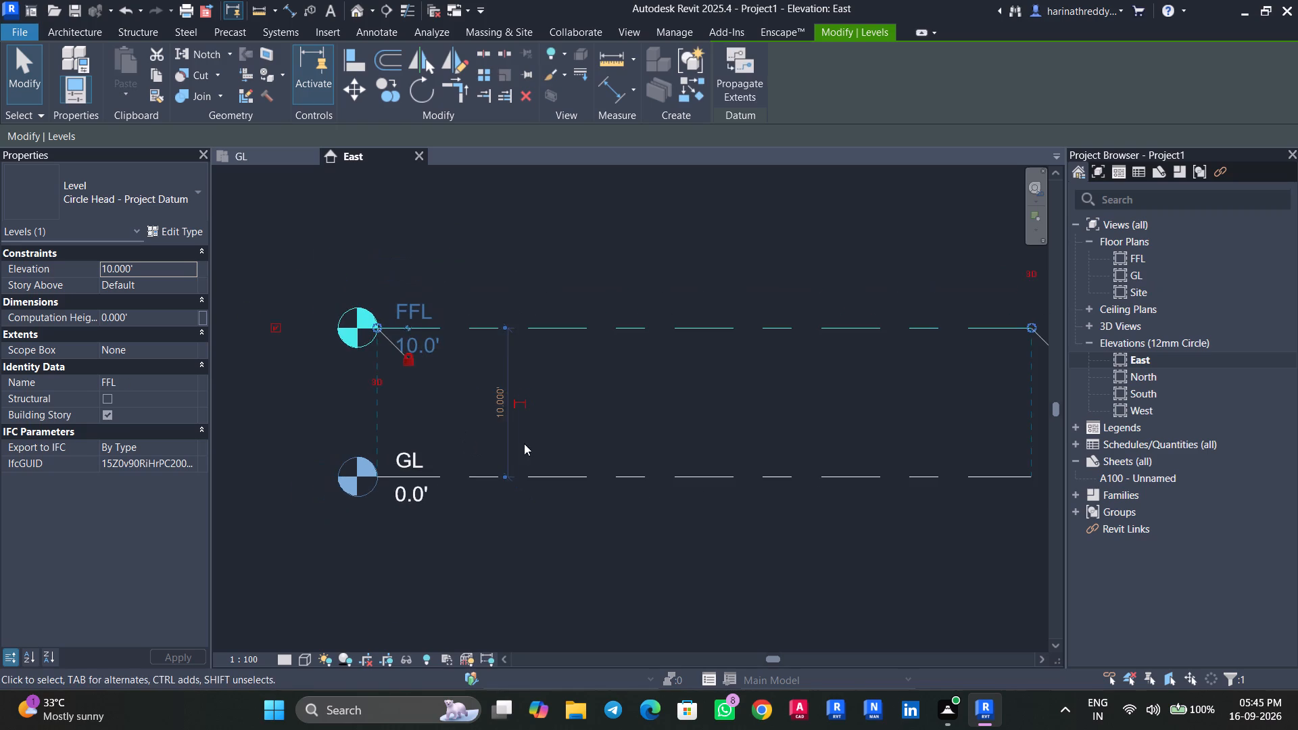
click(641, 433)
scroll(644, 431, down, 2)
middle_drag(644, 431, 442, 460)
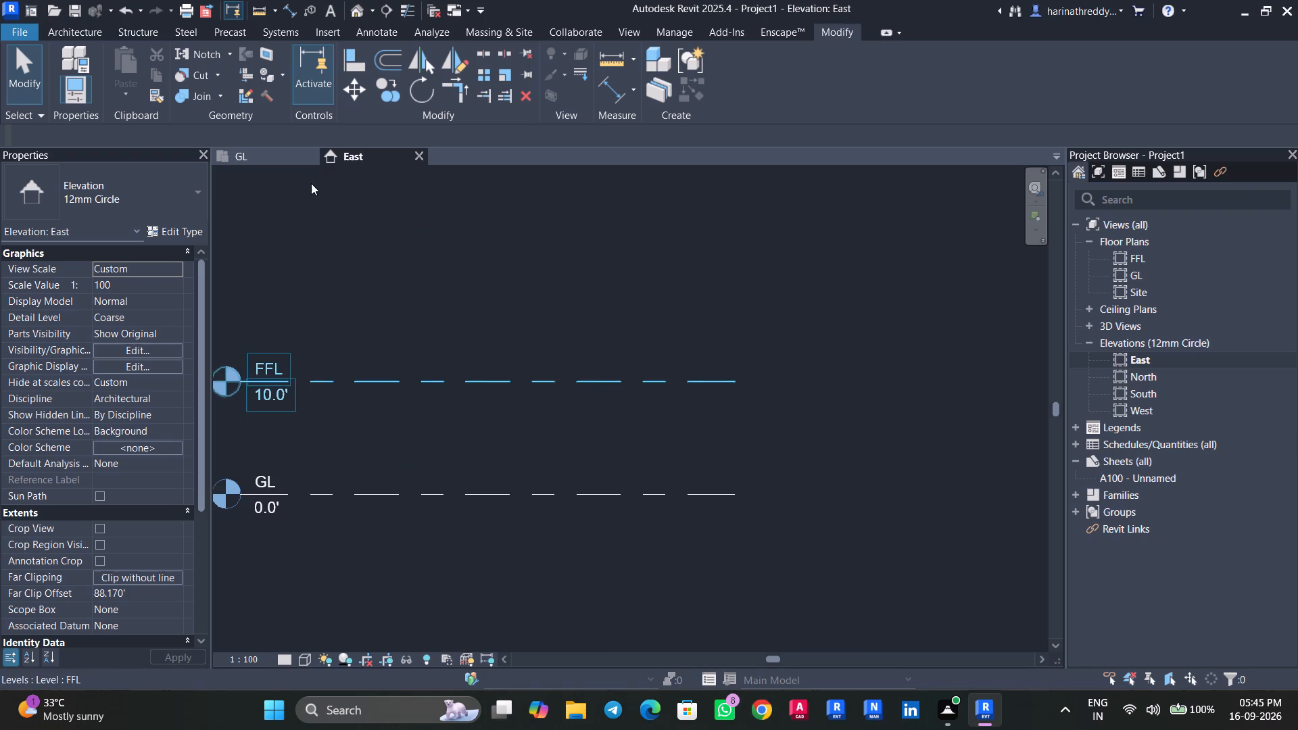
click(287, 156)
Start a Wall with the Basic Wall type Wall-Ext_215Bwk and duplicate that type as EX WALL.
scroll(686, 393, up, 4)
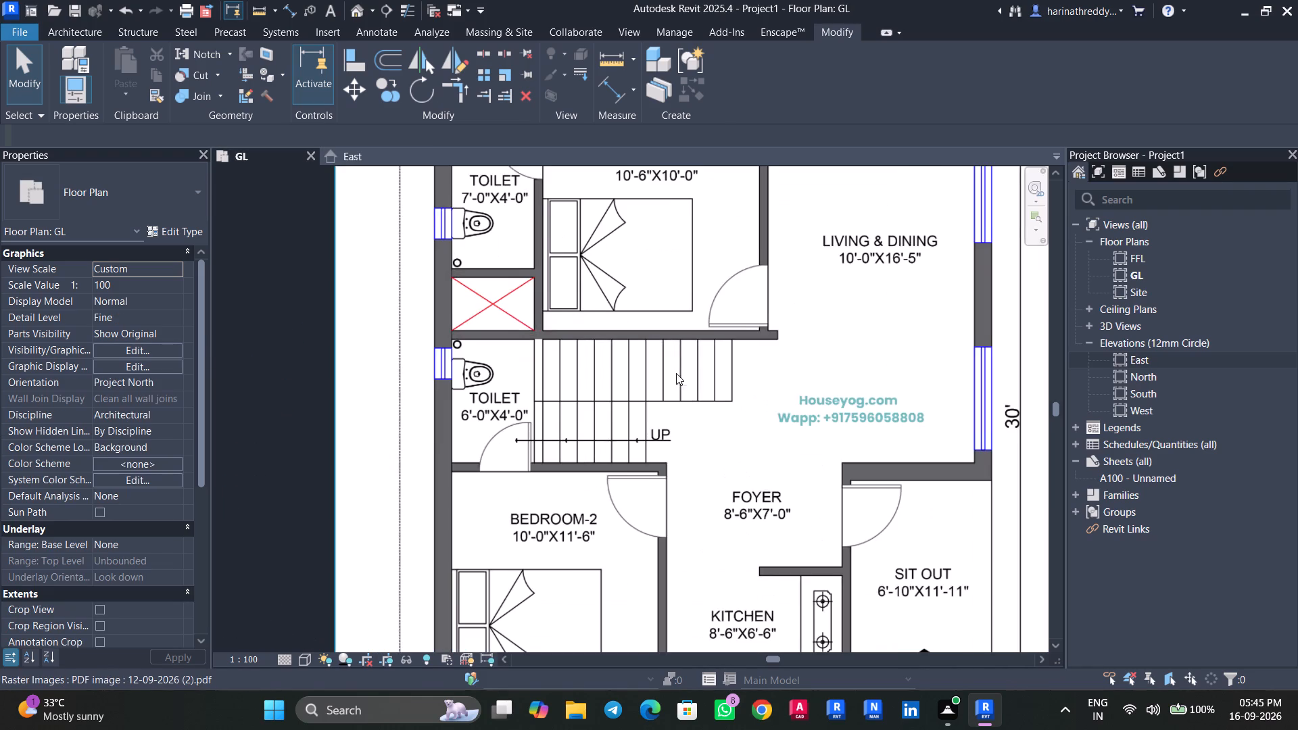
middle_drag(676, 371, 648, 530)
key(w)
key(a)
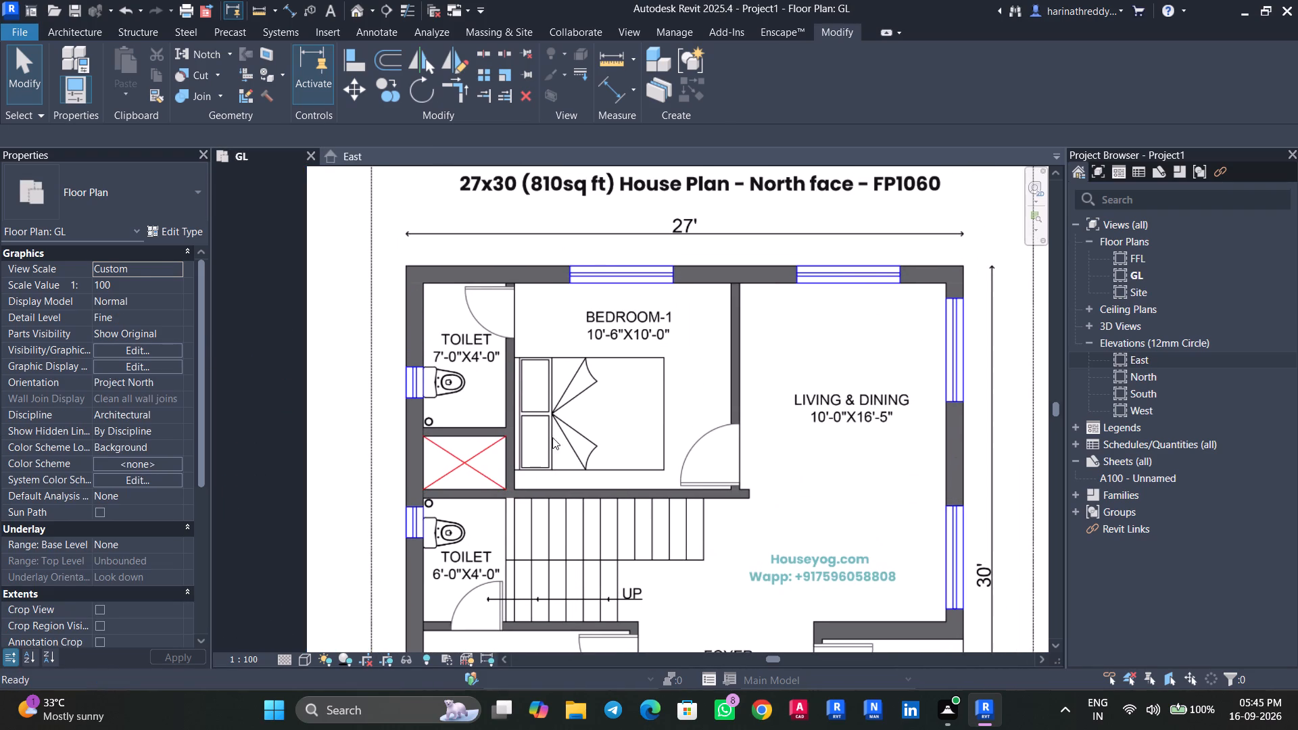
click(143, 208)
click(82, 333)
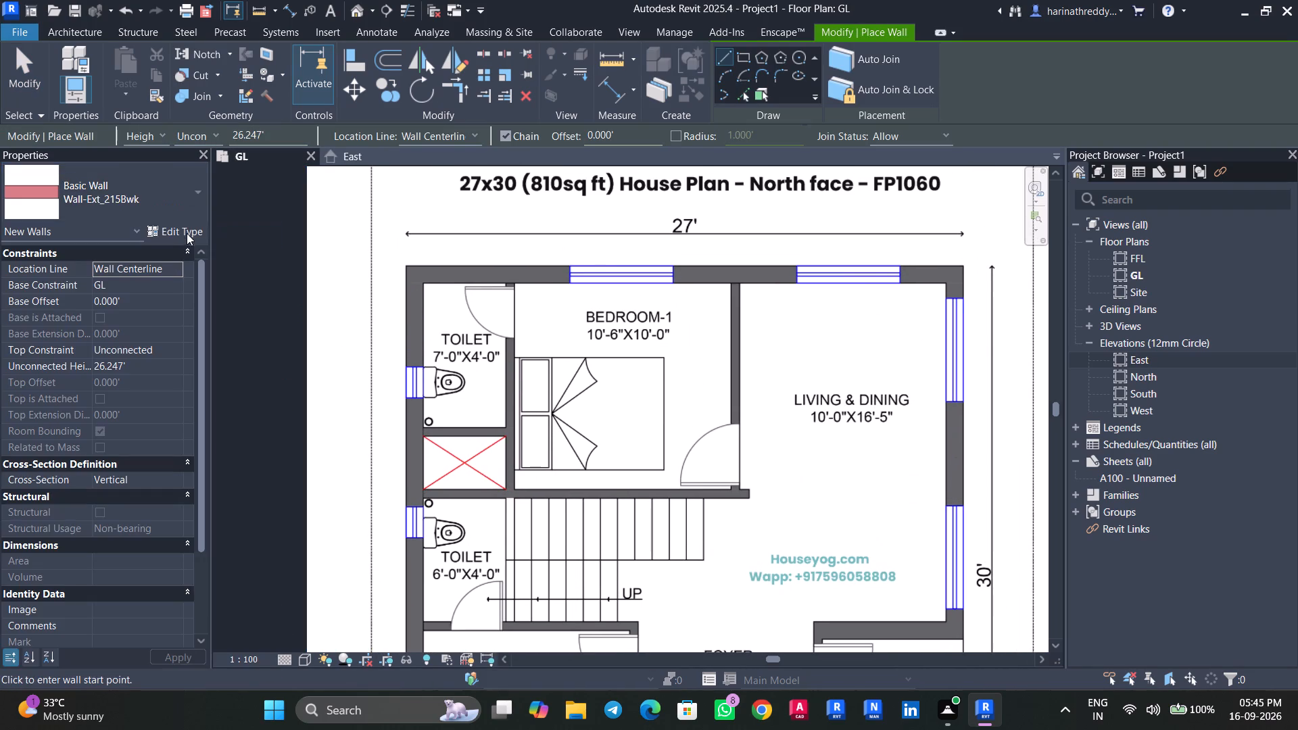
click(187, 233)
click(1221, 199)
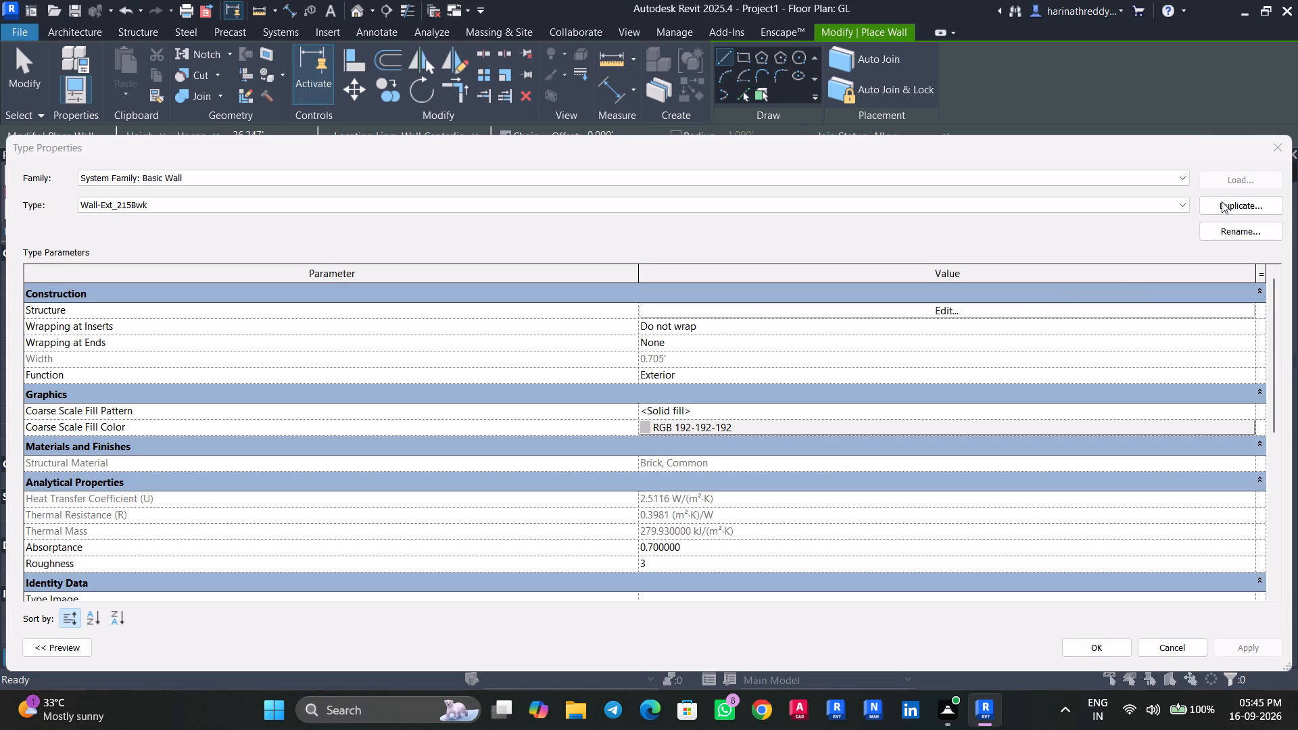
text(EX WALL)
key(Return)
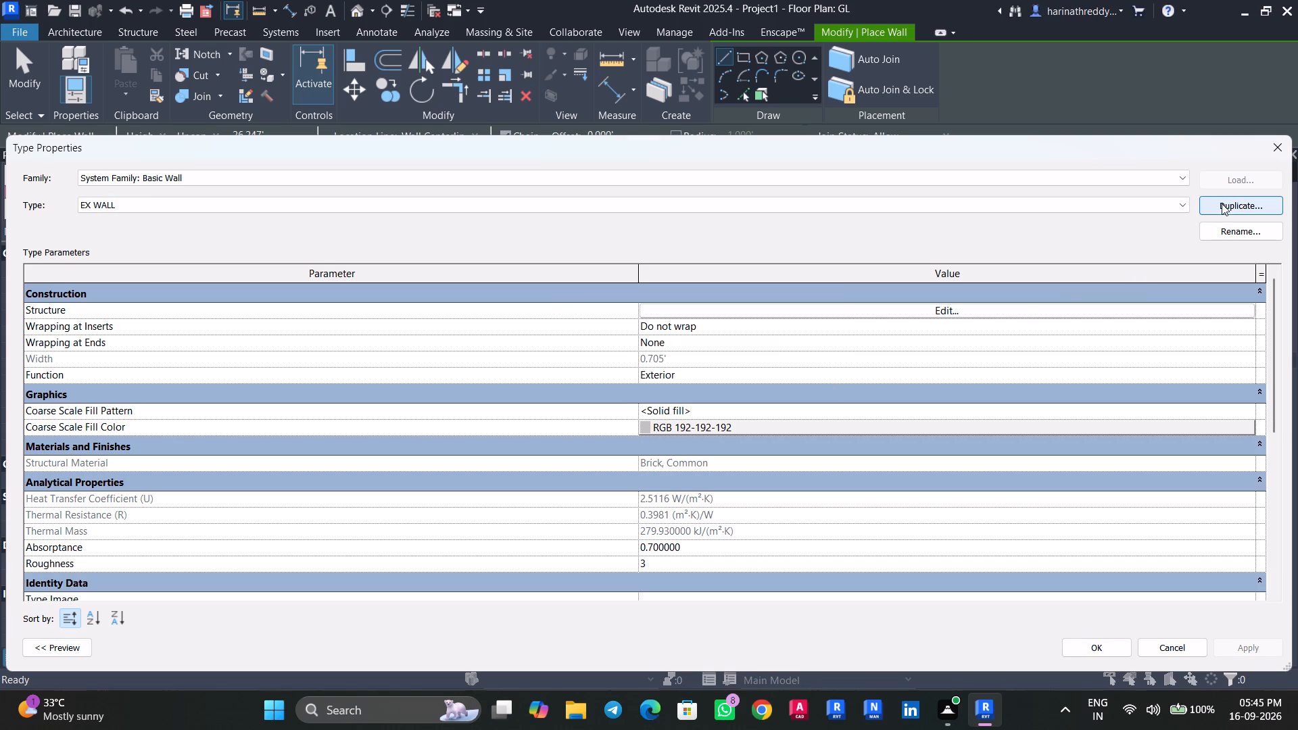
Set the EX WALL structure layer, Brick, Common, to a thickness of 0.85' and apply the type changes.
click(984, 308)
click(698, 310)
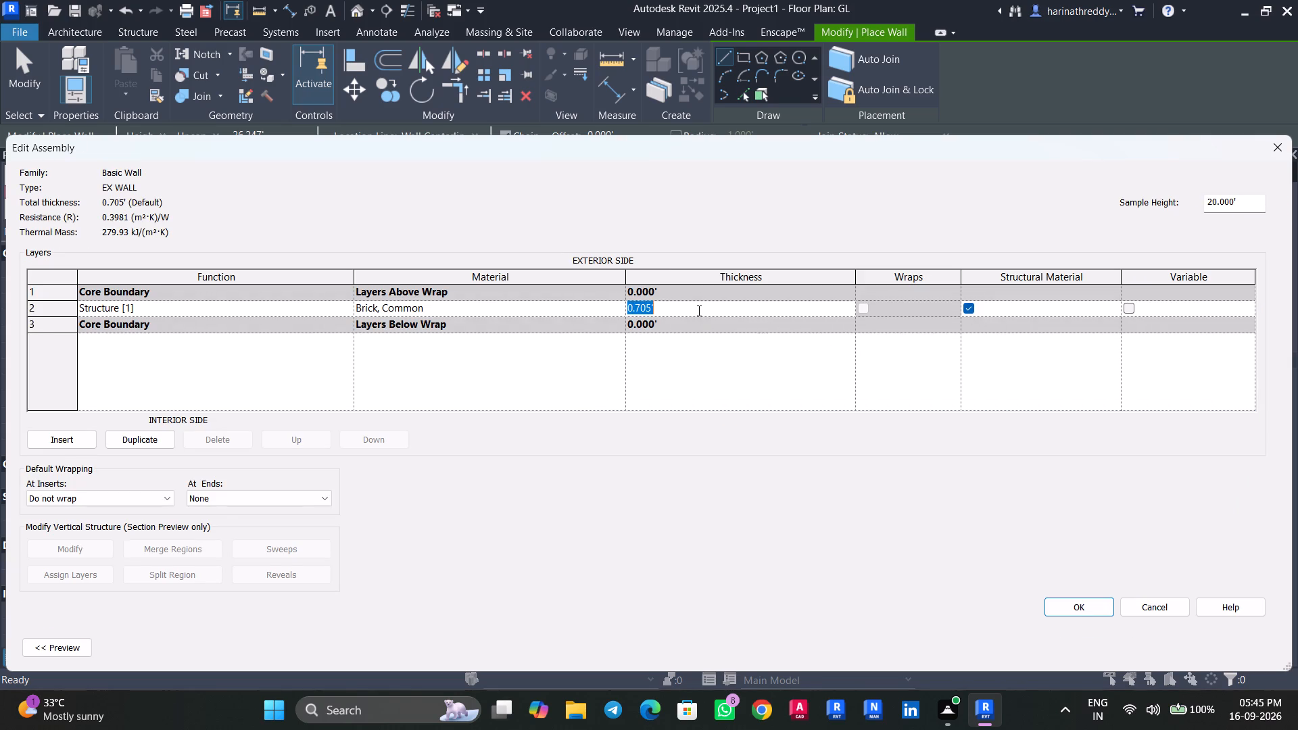
text(0.85')
key(Return)
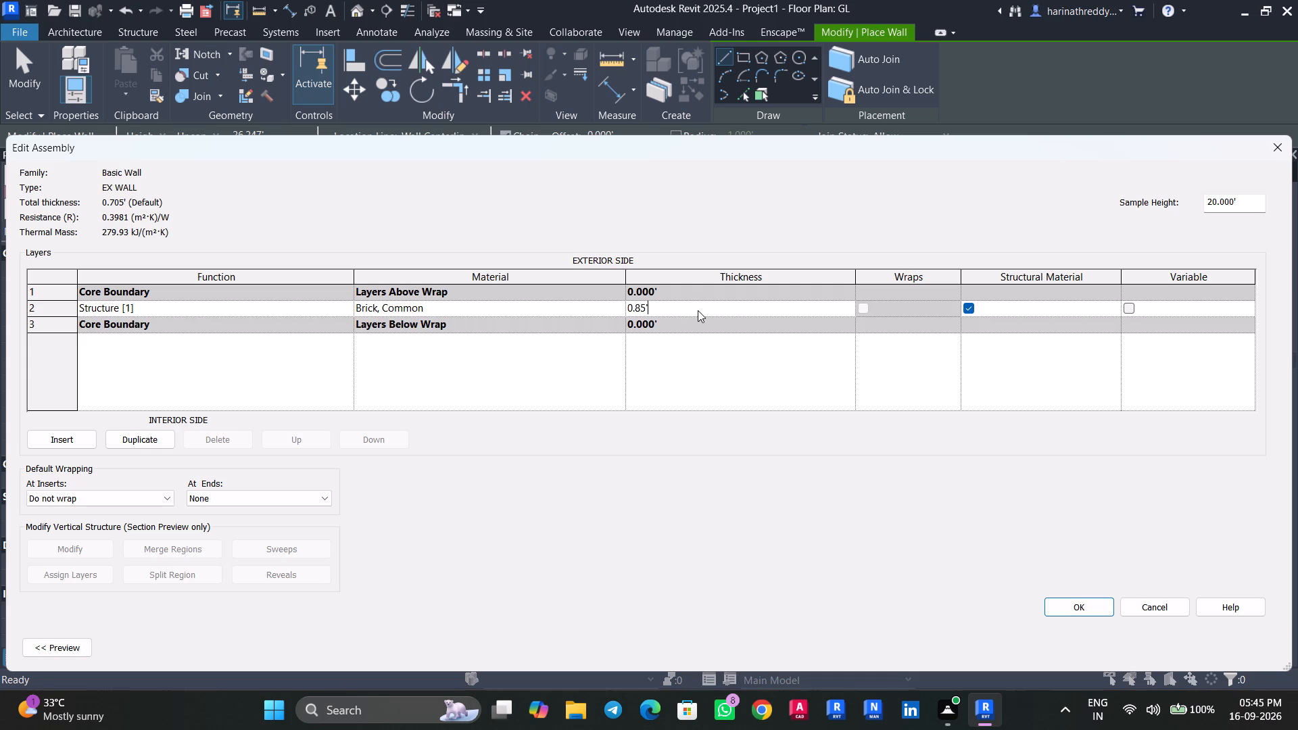
click(1082, 608)
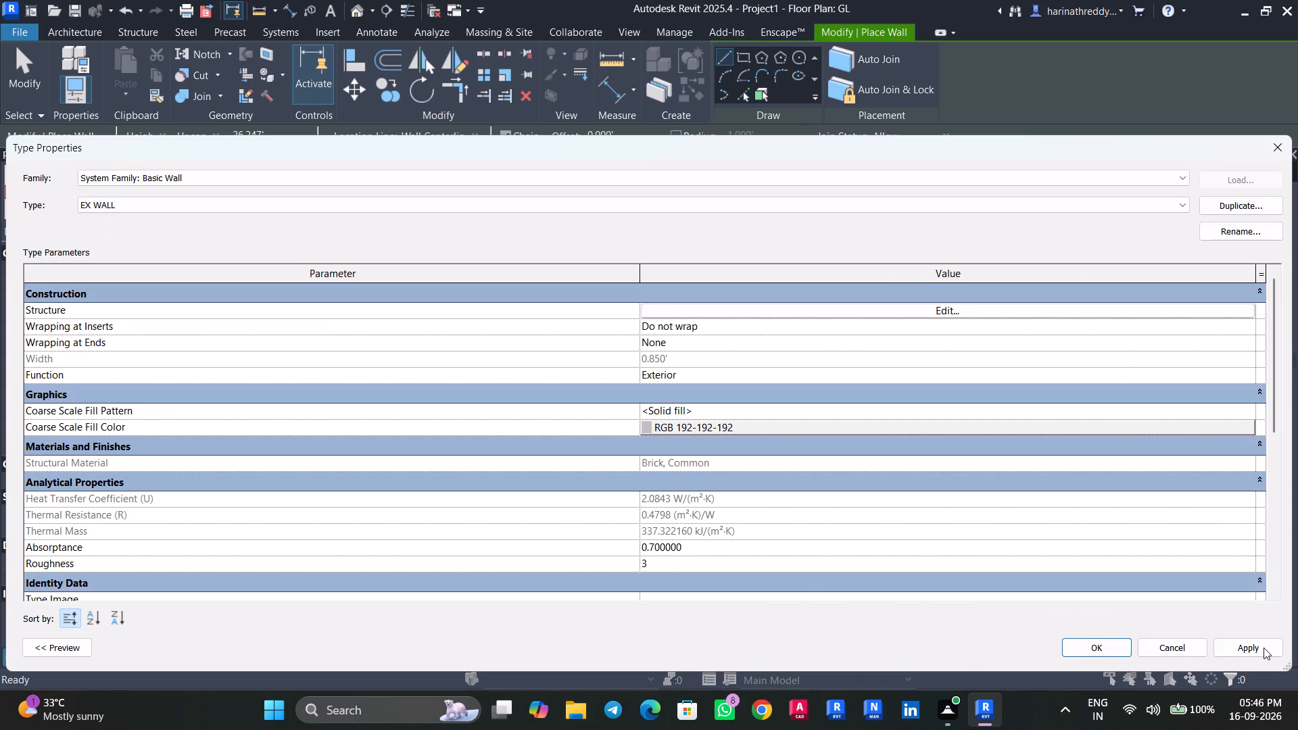
click(1264, 648)
click(1115, 643)
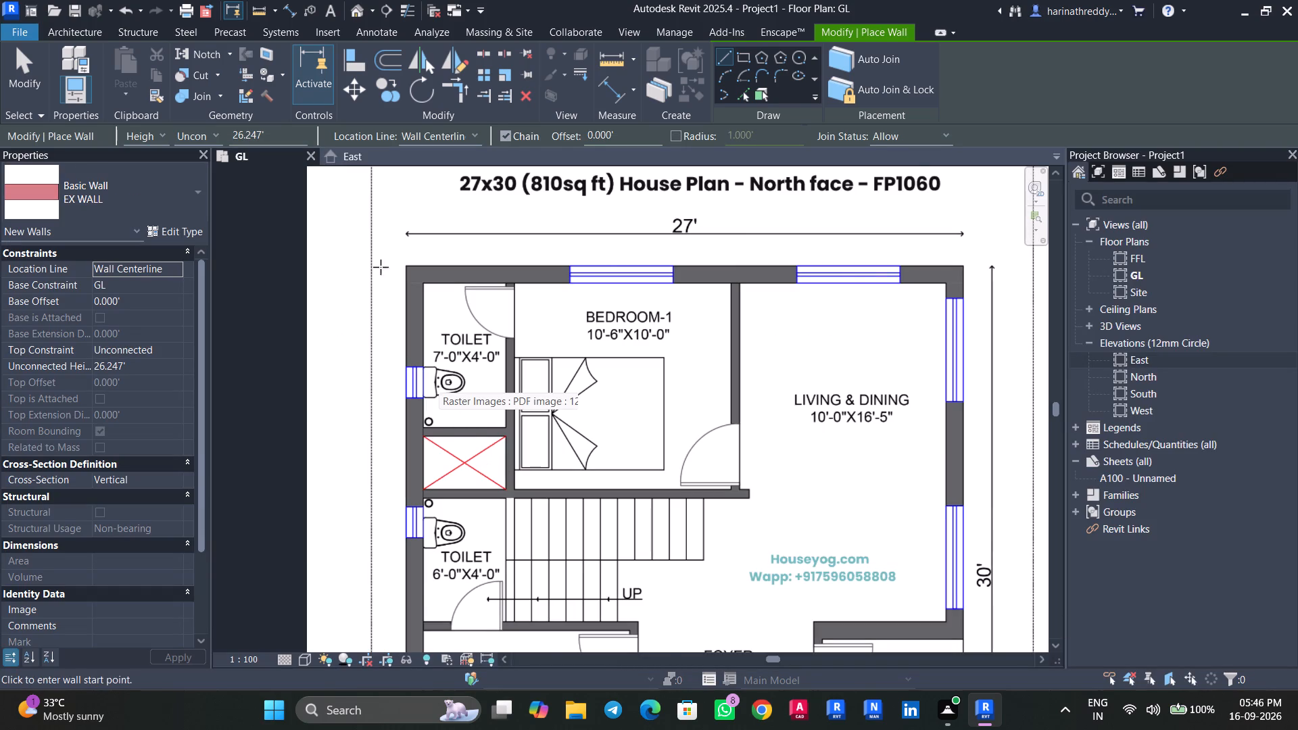
Constrain the new wall's top to level FFL and set its location line to Finish Face: Exterior.
scroll(399, 242, up, 8)
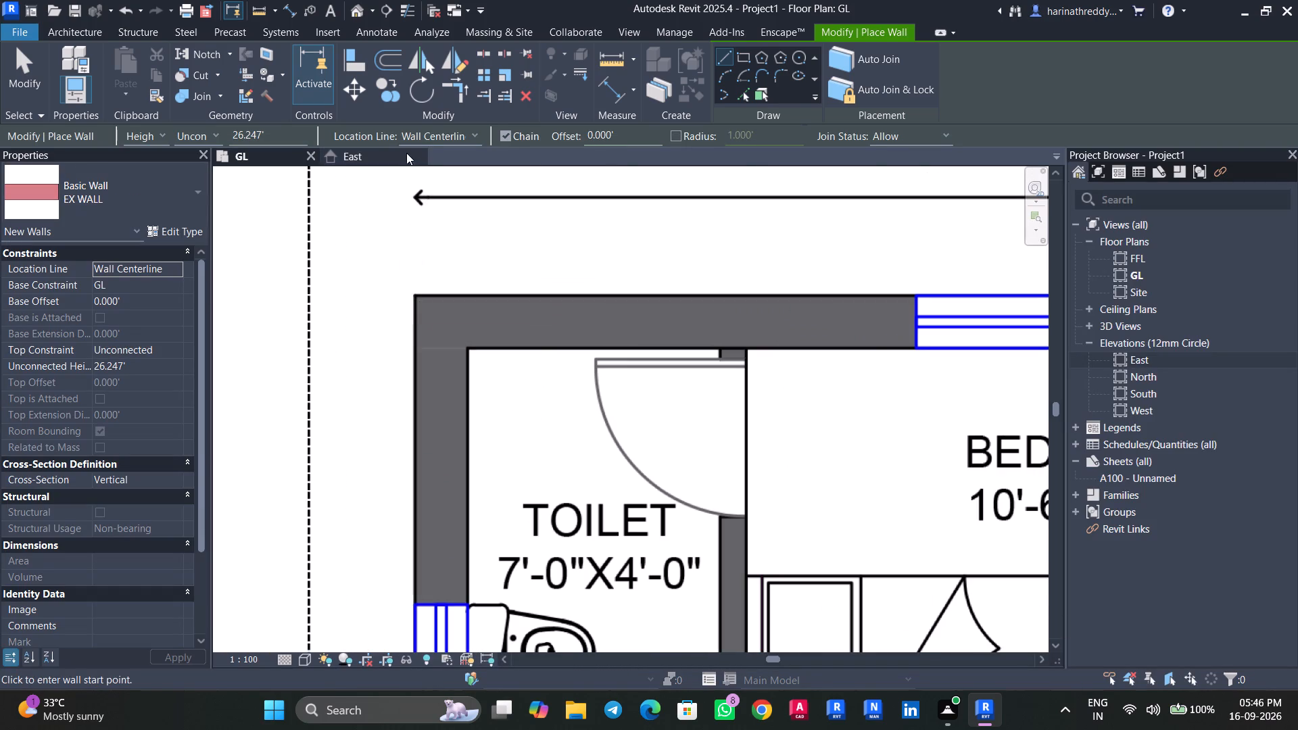
click(204, 137)
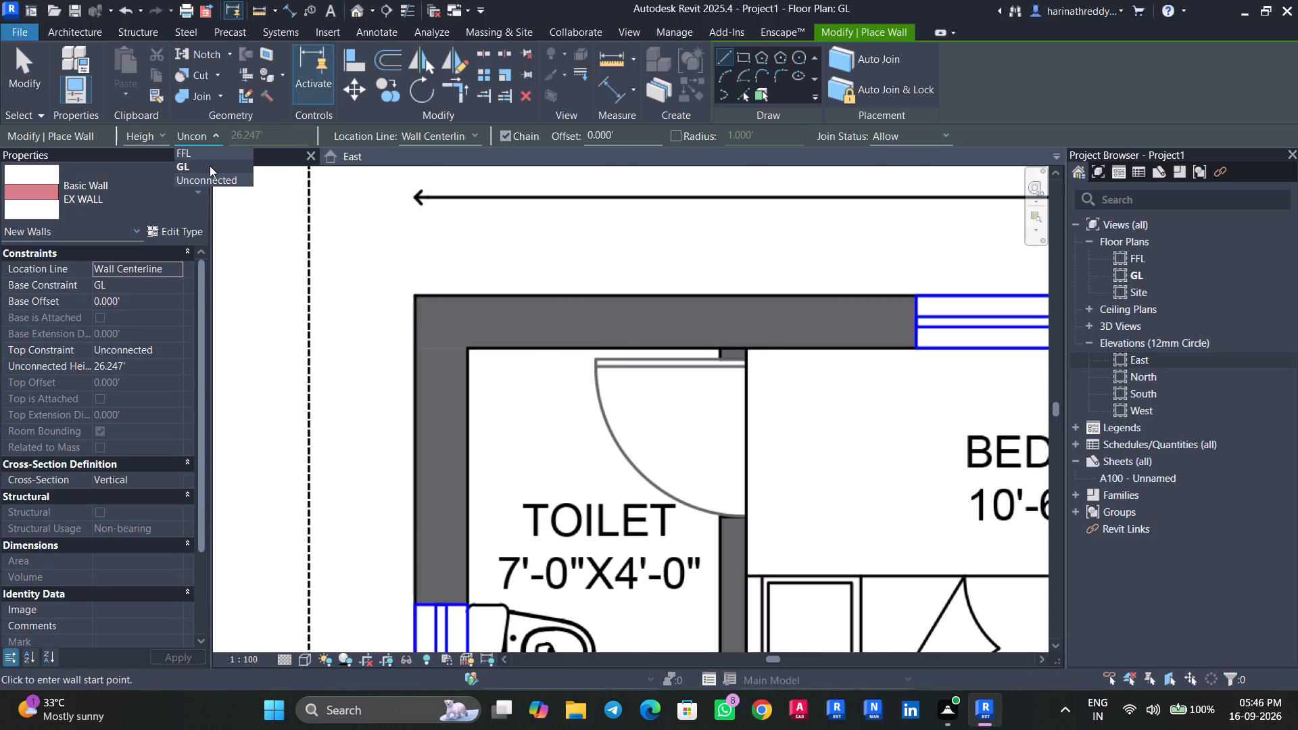
click(205, 157)
click(425, 135)
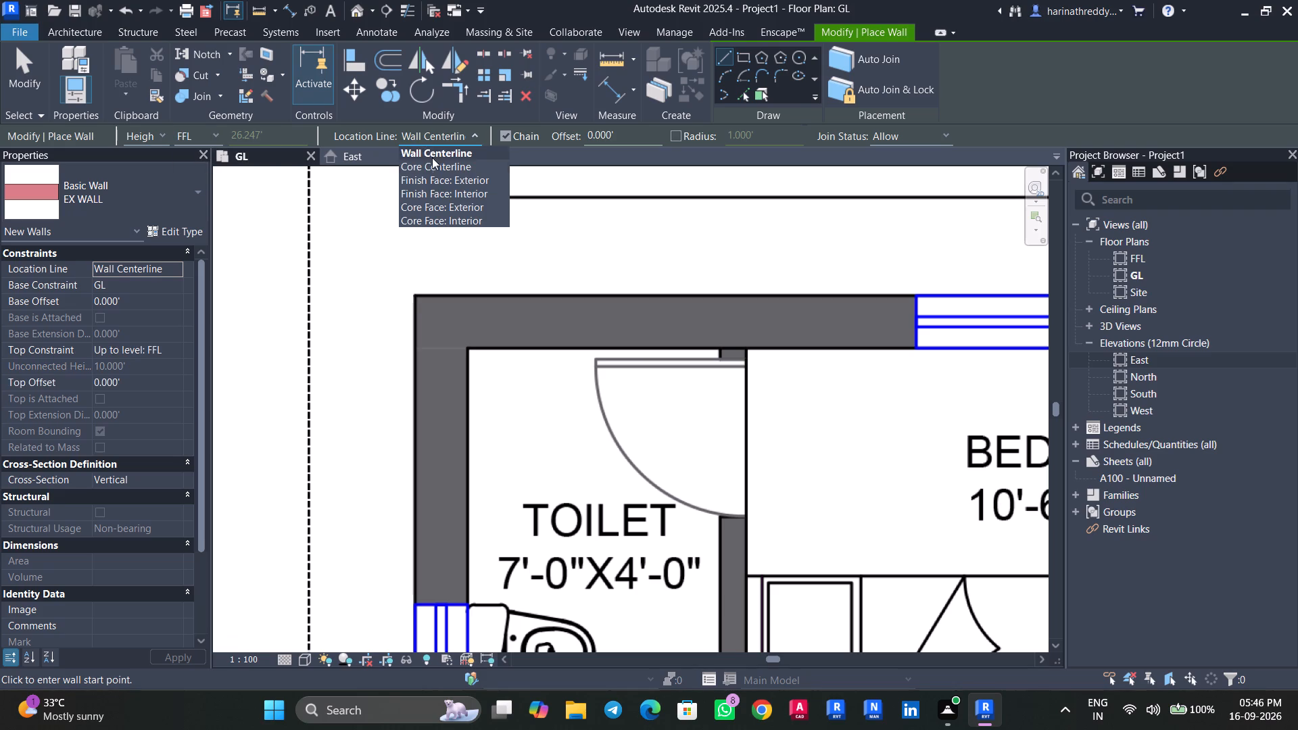
click(437, 182)
Begin the EX WALL at the plan's outer corner by the 7'-0"X4'-0" toilet, flipped inward, heading down the toilet side.
click(413, 295)
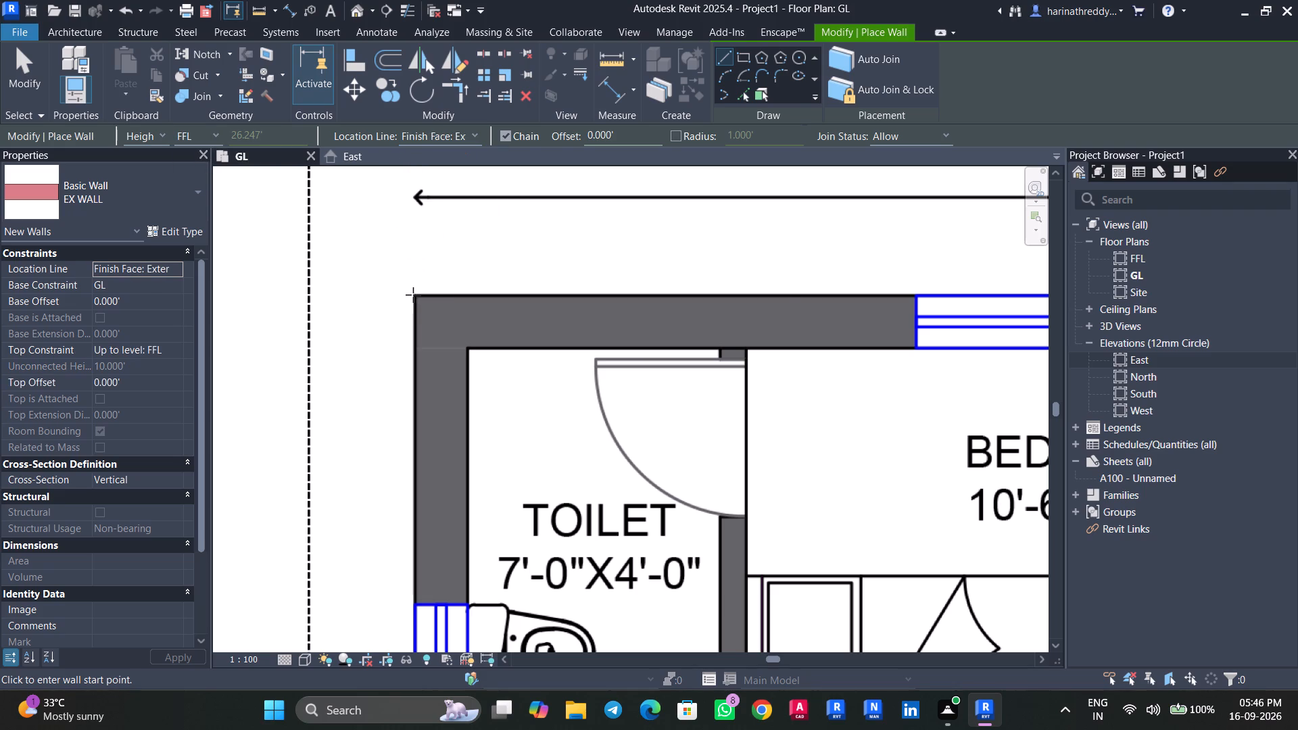
key(space)
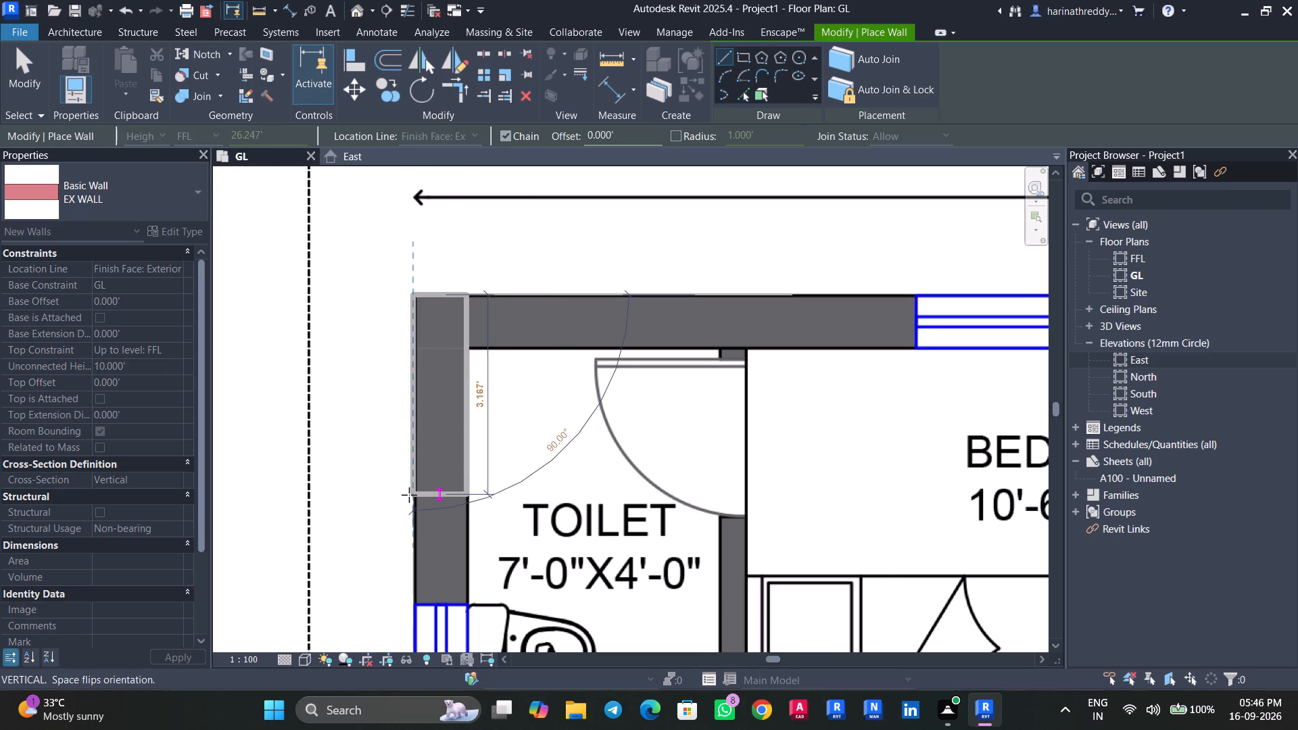
scroll(409, 495, down, 8)
middle_drag(408, 495, 423, 392)
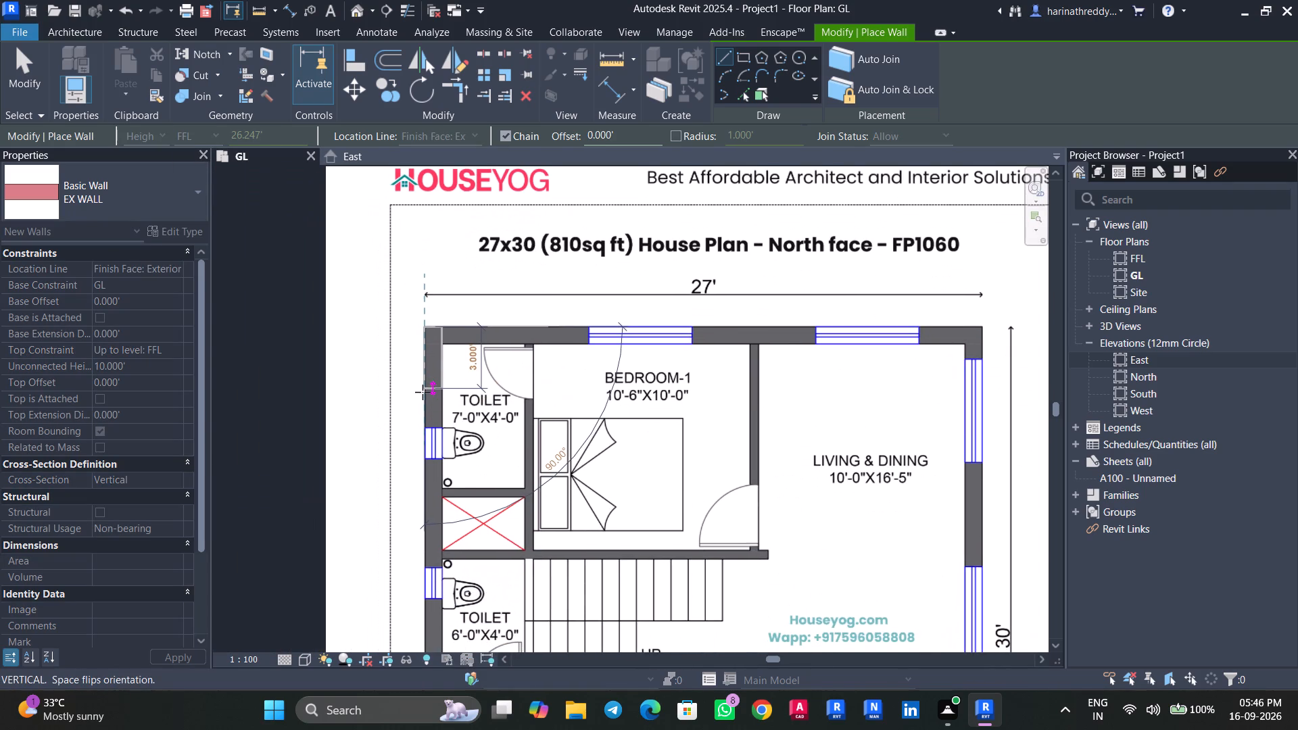
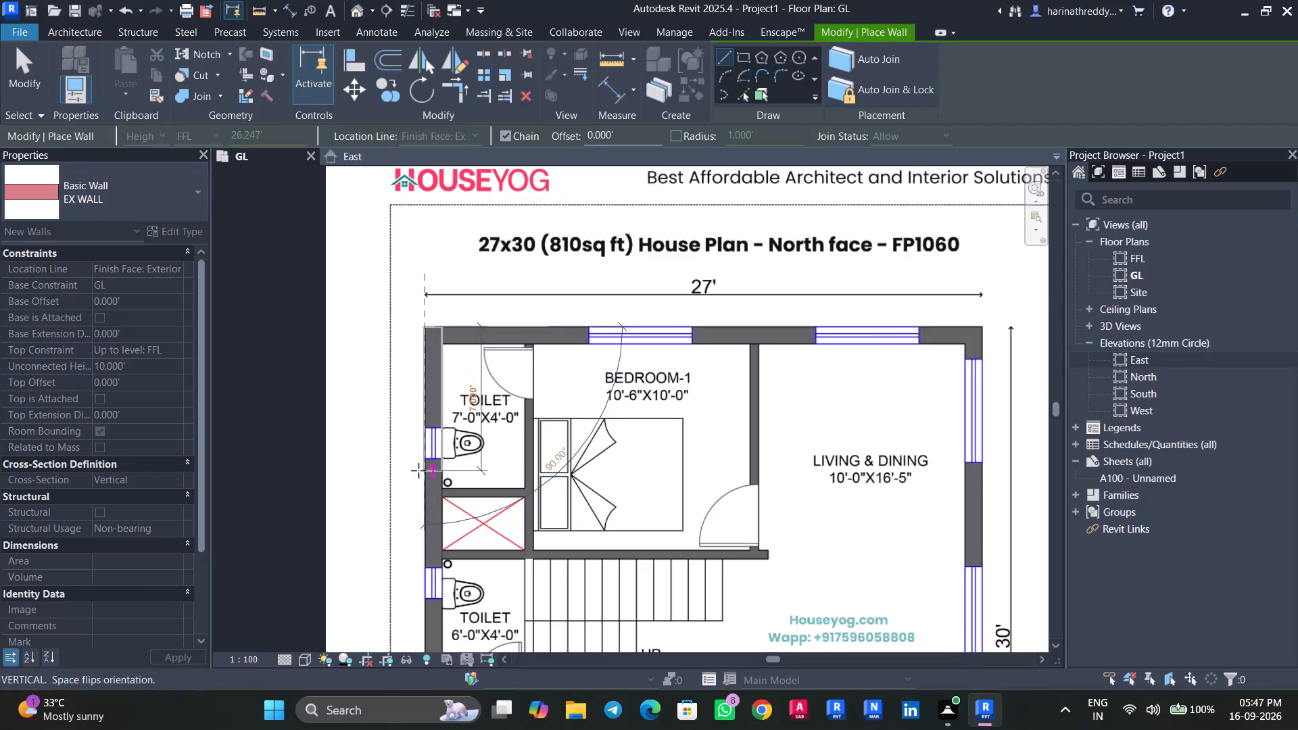
Finish the toilet-side EX WALL at the outer corner of BEDROOM-2.
middle_drag(418, 477, 481, 188)
middle_drag(485, 480, 550, 205)
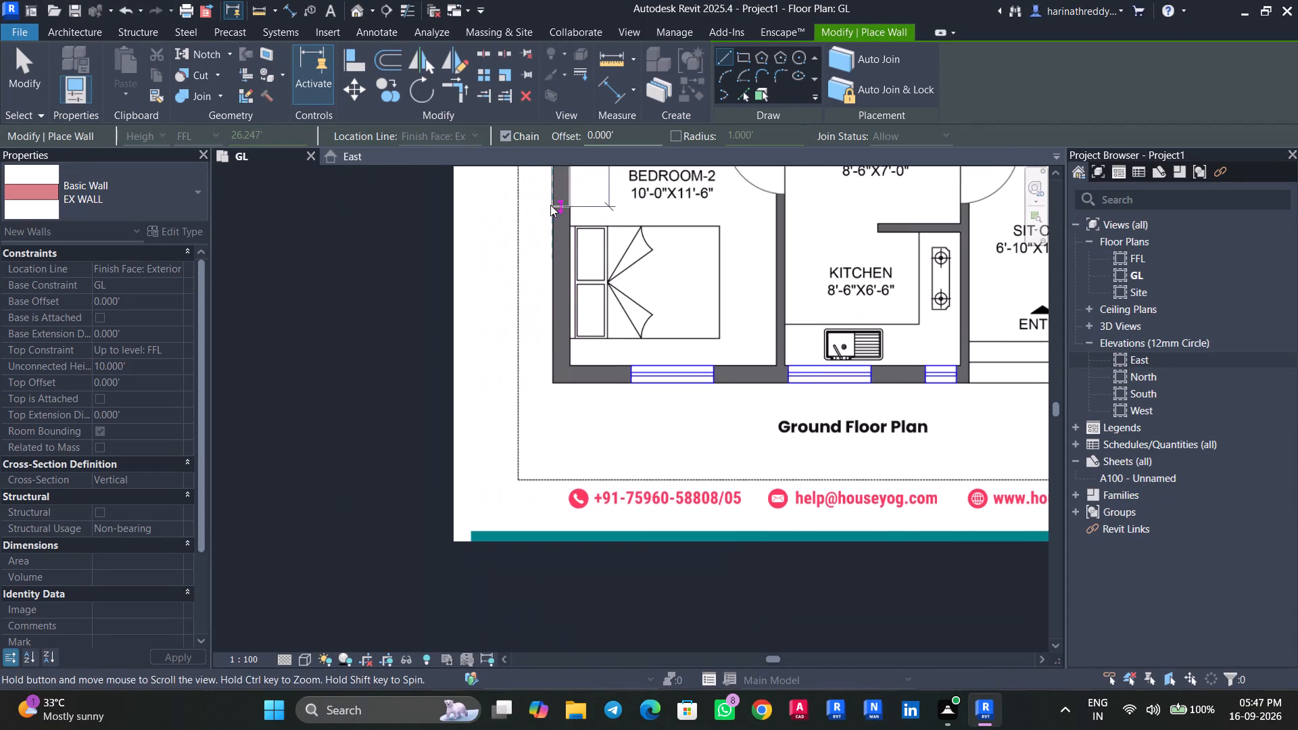
scroll(558, 377, up, 6)
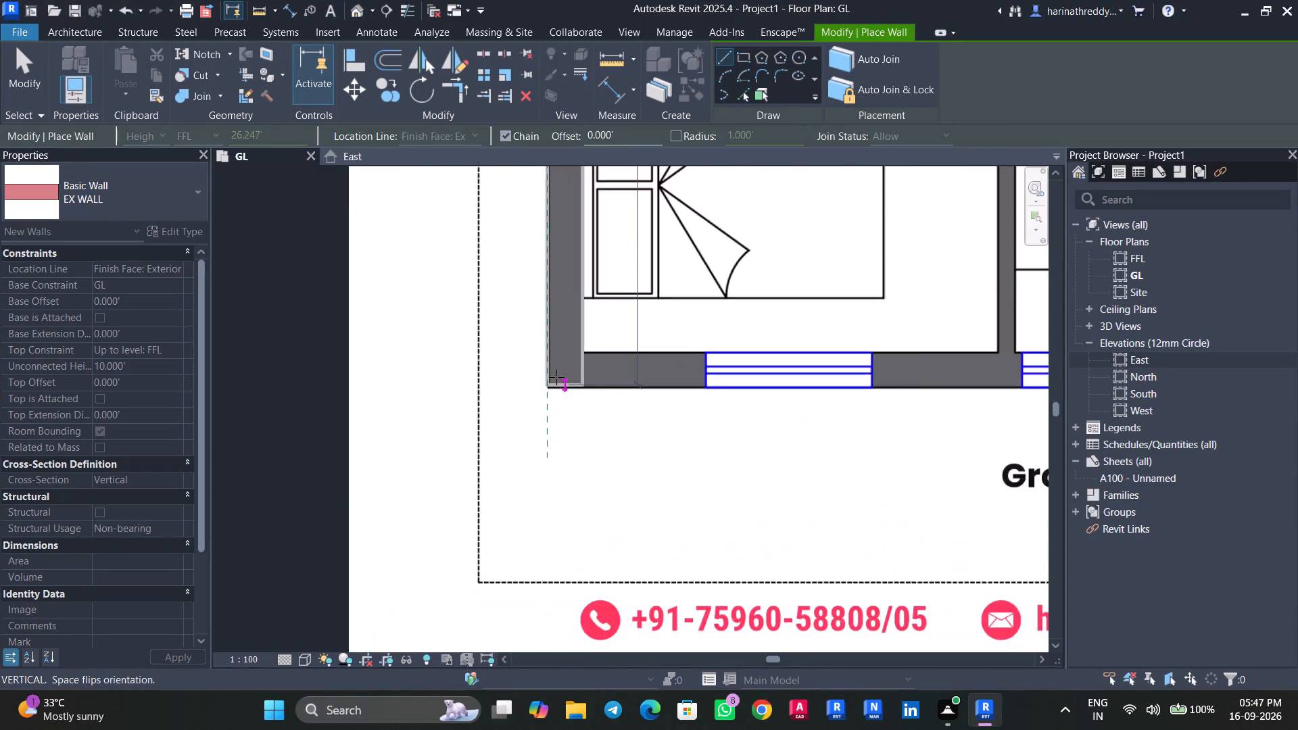
click(563, 389)
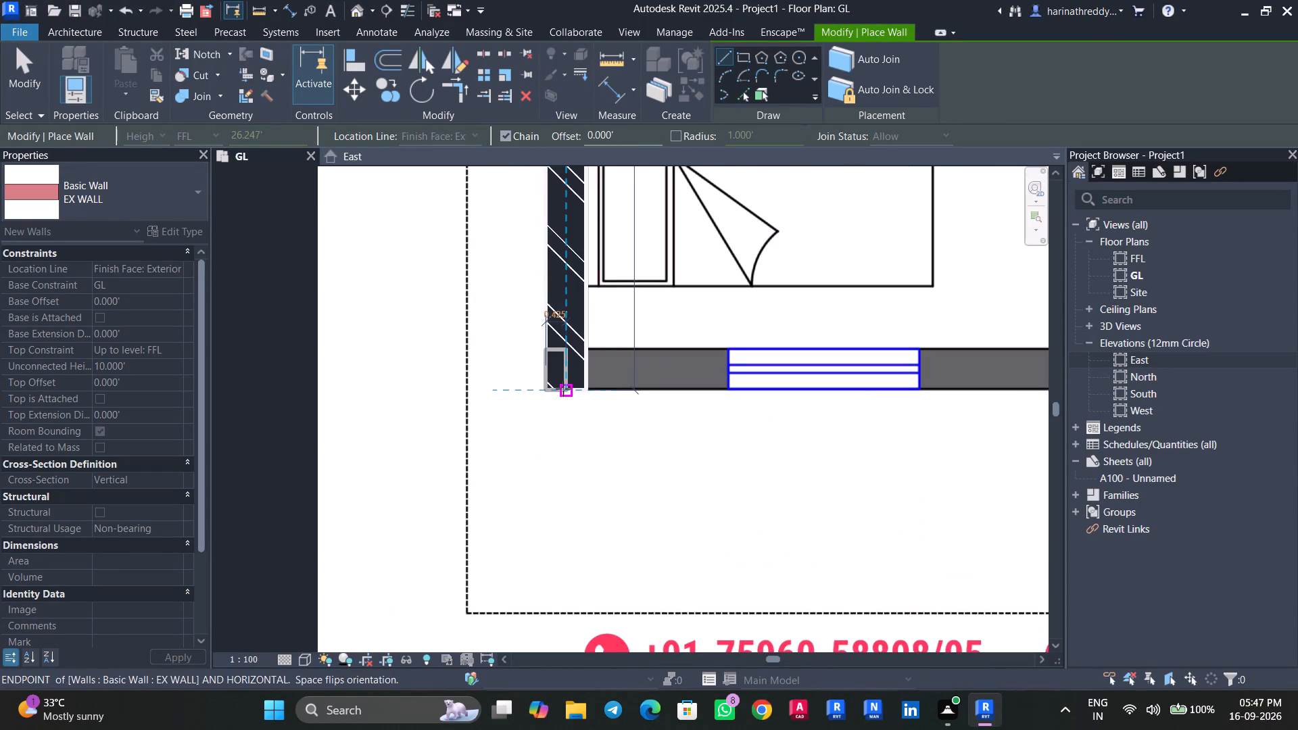
key(Escape)
Draw an EX WALL about 19.8' long from the kitchen's outer corner beside the entry, along BEDROOM-2, to the toilet-side wall.
middle_drag(654, 437, 335, 433)
scroll(345, 429, down, 8)
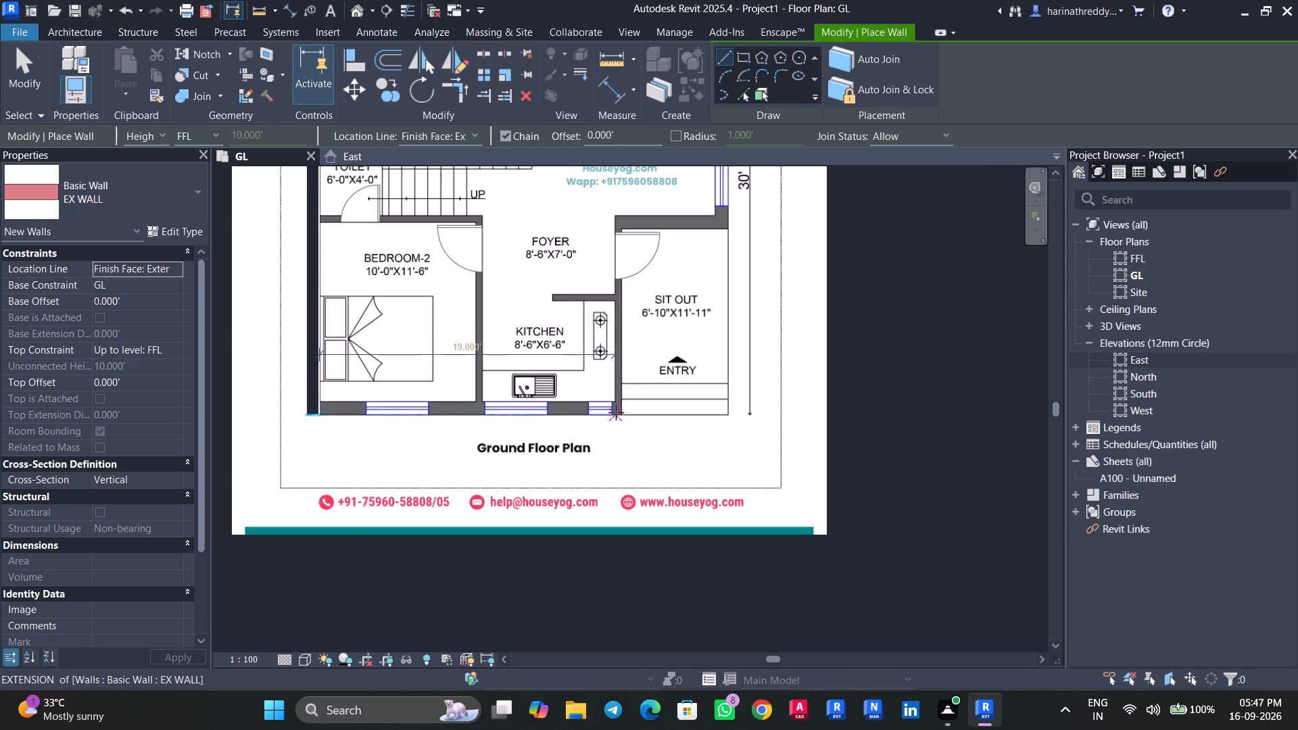
scroll(584, 421, up, 3)
scroll(672, 427, up, 5)
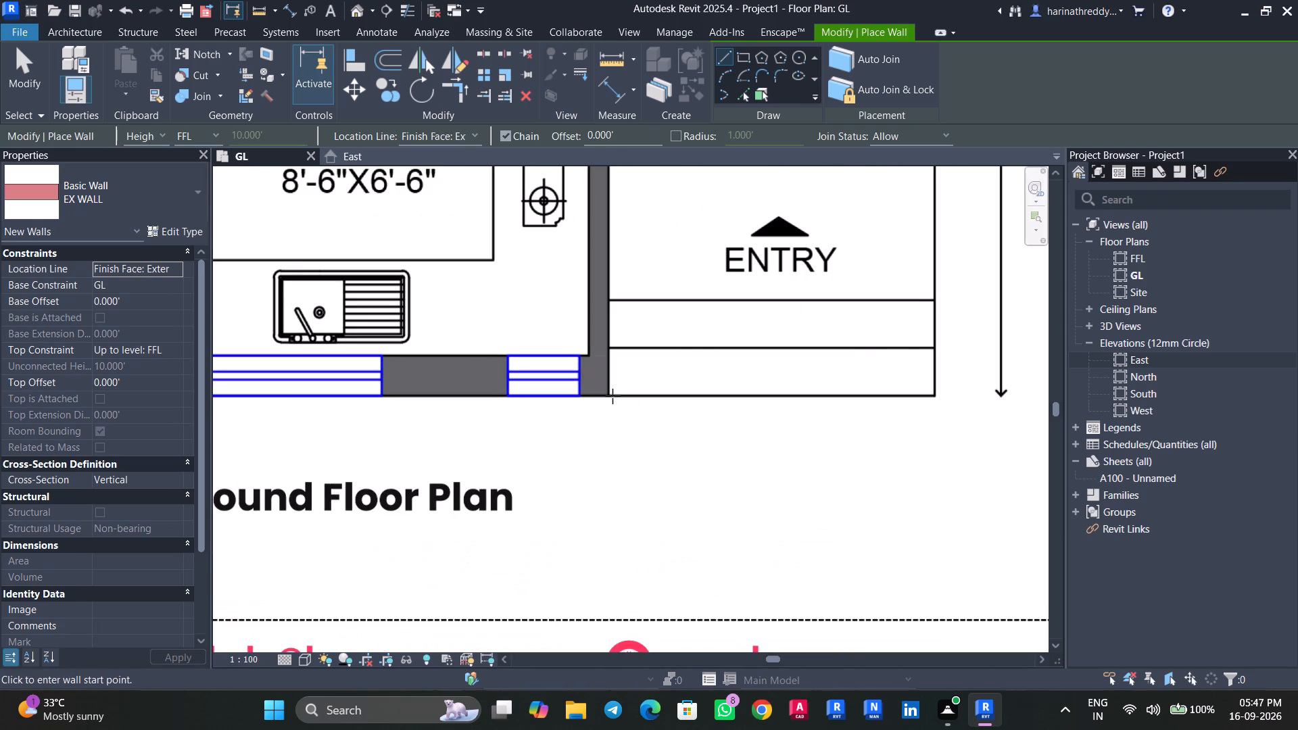
click(607, 394)
middle_drag(467, 405, 953, 414)
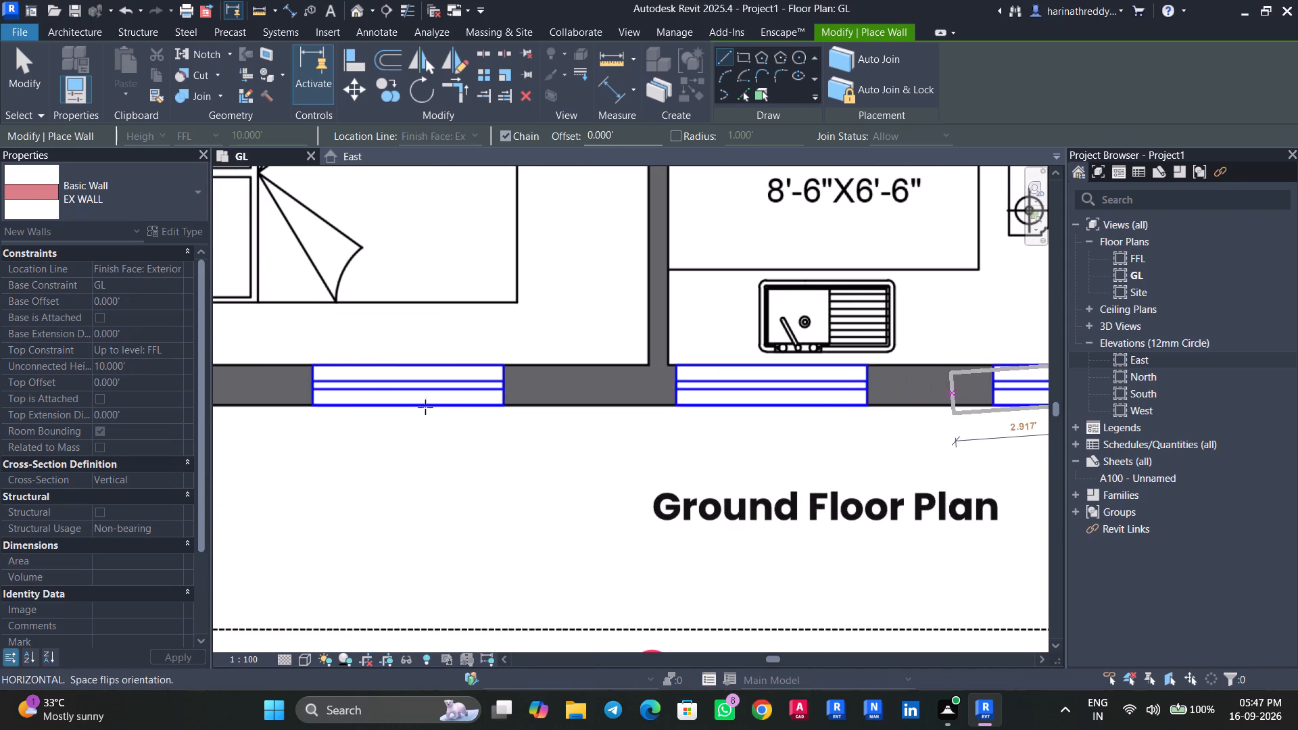
middle_drag(425, 406, 750, 418)
click(493, 406)
key(Escape)
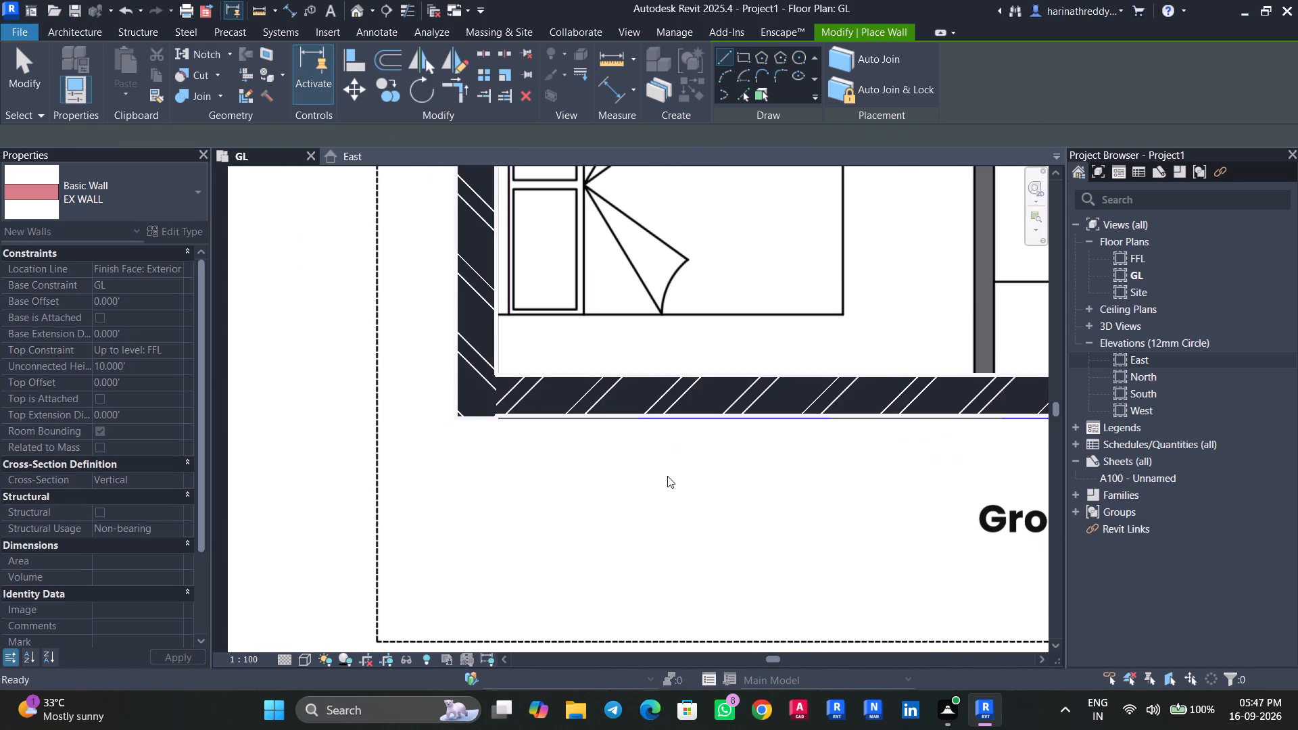
scroll(592, 471, down, 8)
key(Escape)
key(Escape)
Nudge the EX WALL along BEDROOM-2 and the kitchen one increment outward to match the plan's outer line.
click(646, 447)
scroll(646, 447, up, 9)
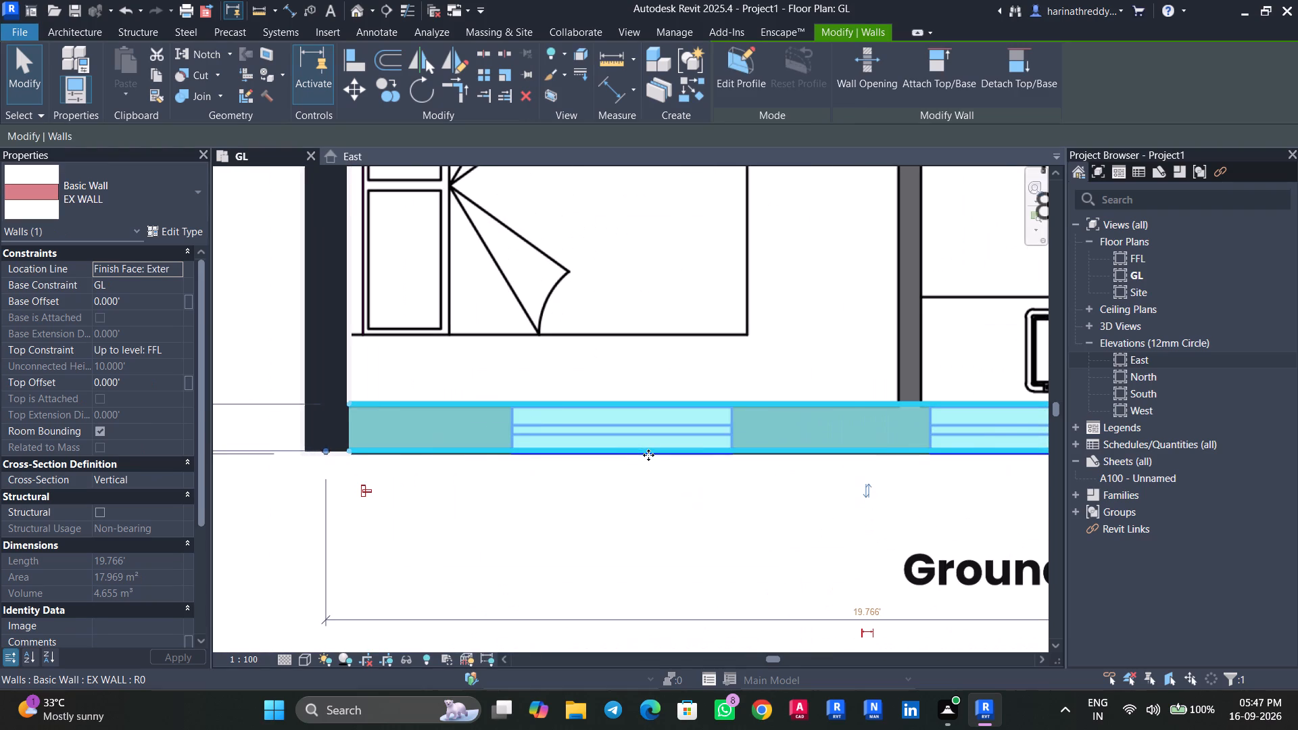
key(Down)
key(Escape)
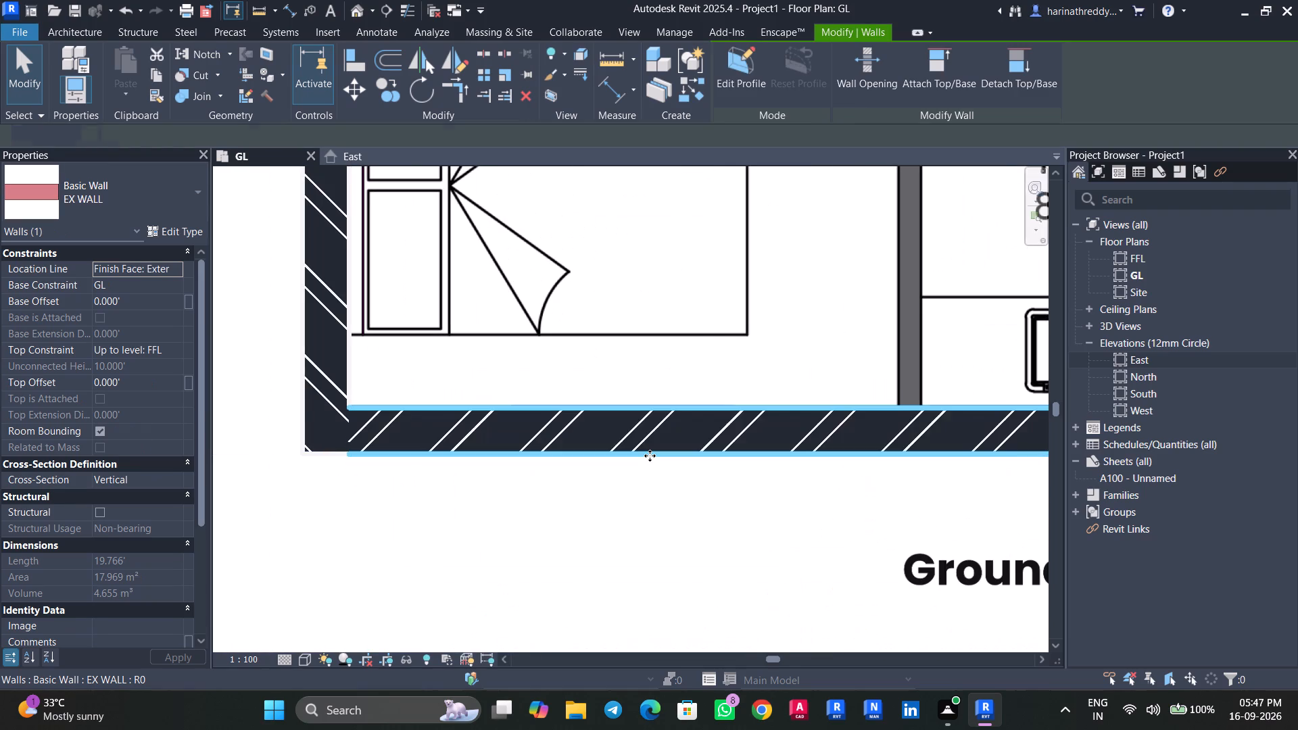
Draw an EX WALL along the 27' side, from the toilet-side wall's inner end past BEDROOM-1 to the LIVING & DINING outer corner.
scroll(347, 506, down, 8)
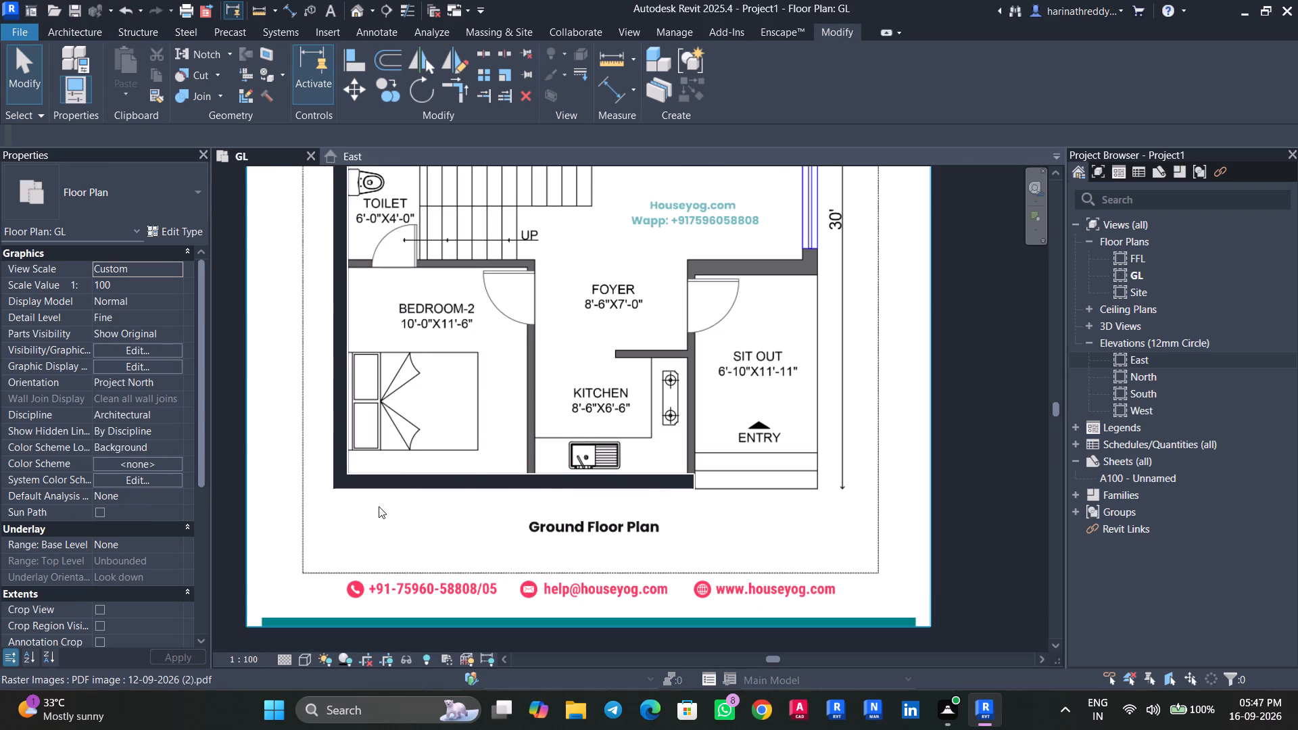
key(w)
key(a)
middle_drag(768, 363, 800, 651)
scroll(800, 651, up, 1)
middle_drag(366, 239, 545, 445)
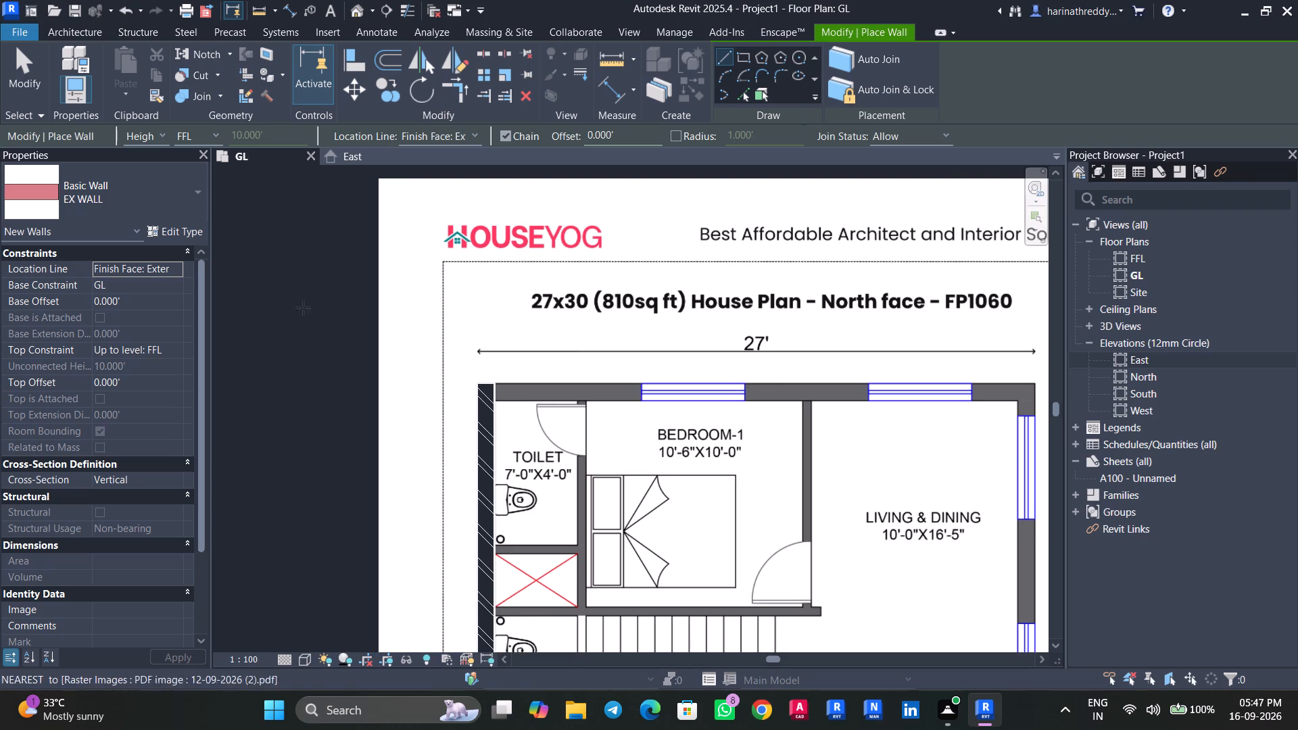
scroll(504, 315, up, 7)
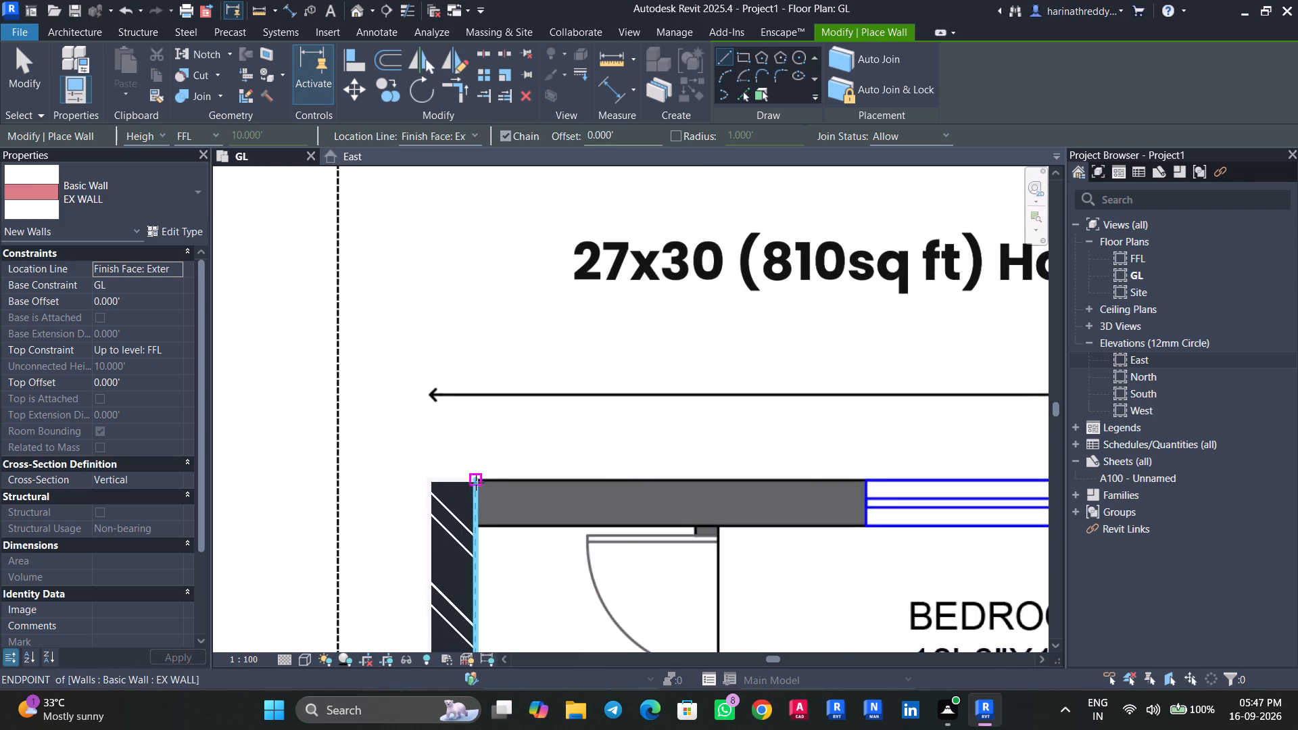
click(476, 483)
middle_drag(688, 483, 361, 391)
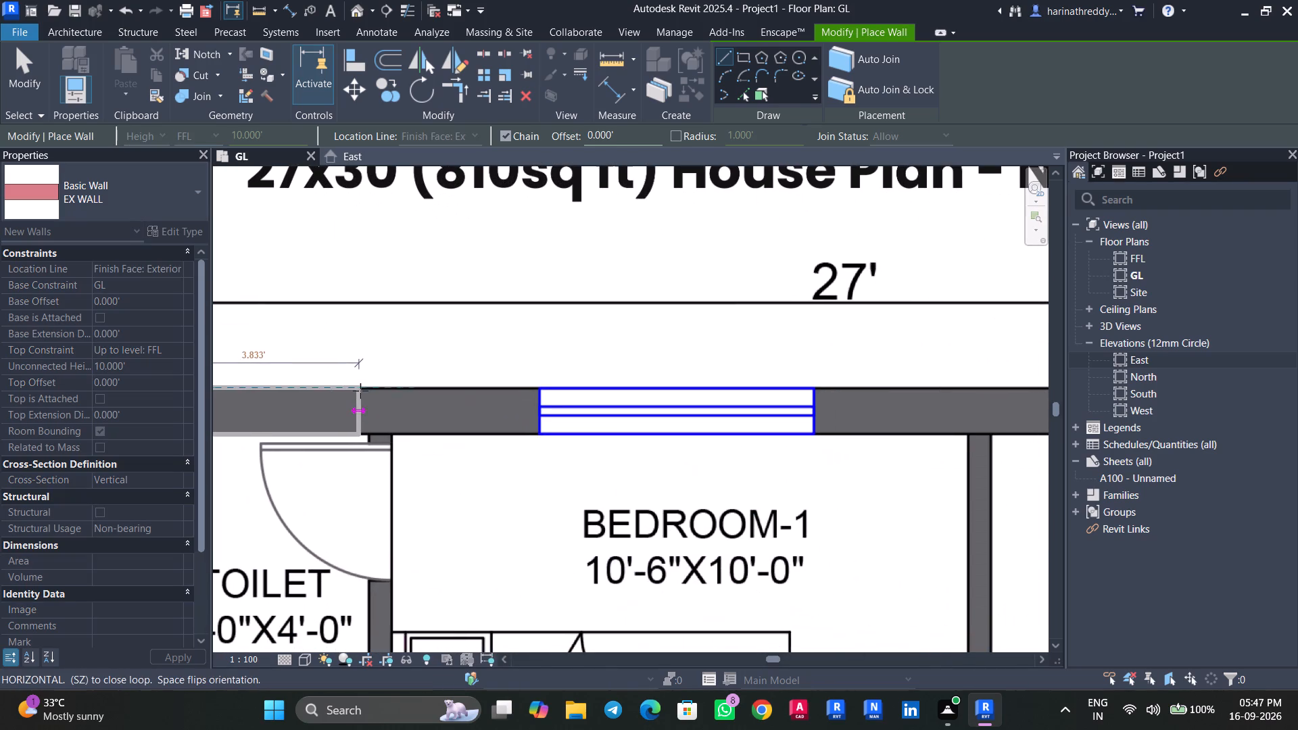
middle_drag(769, 399, 627, 417)
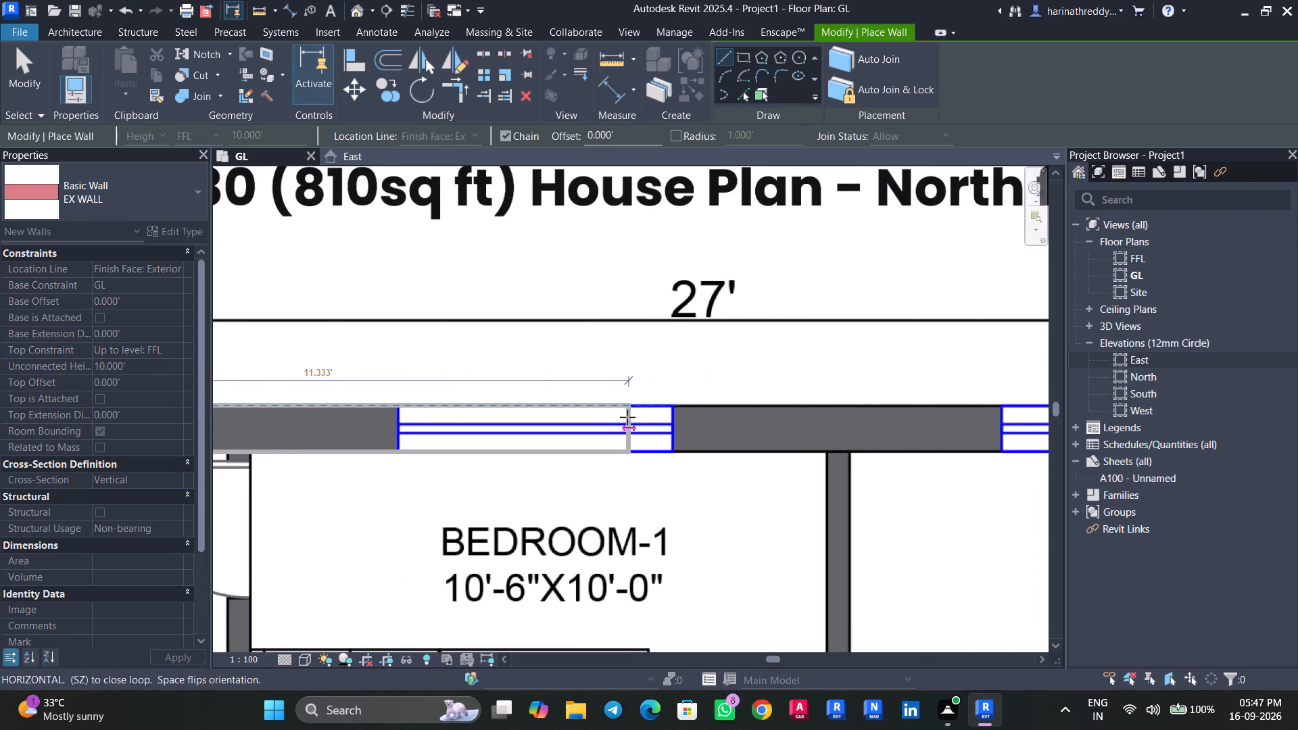
middle_drag(823, 404, 525, 404)
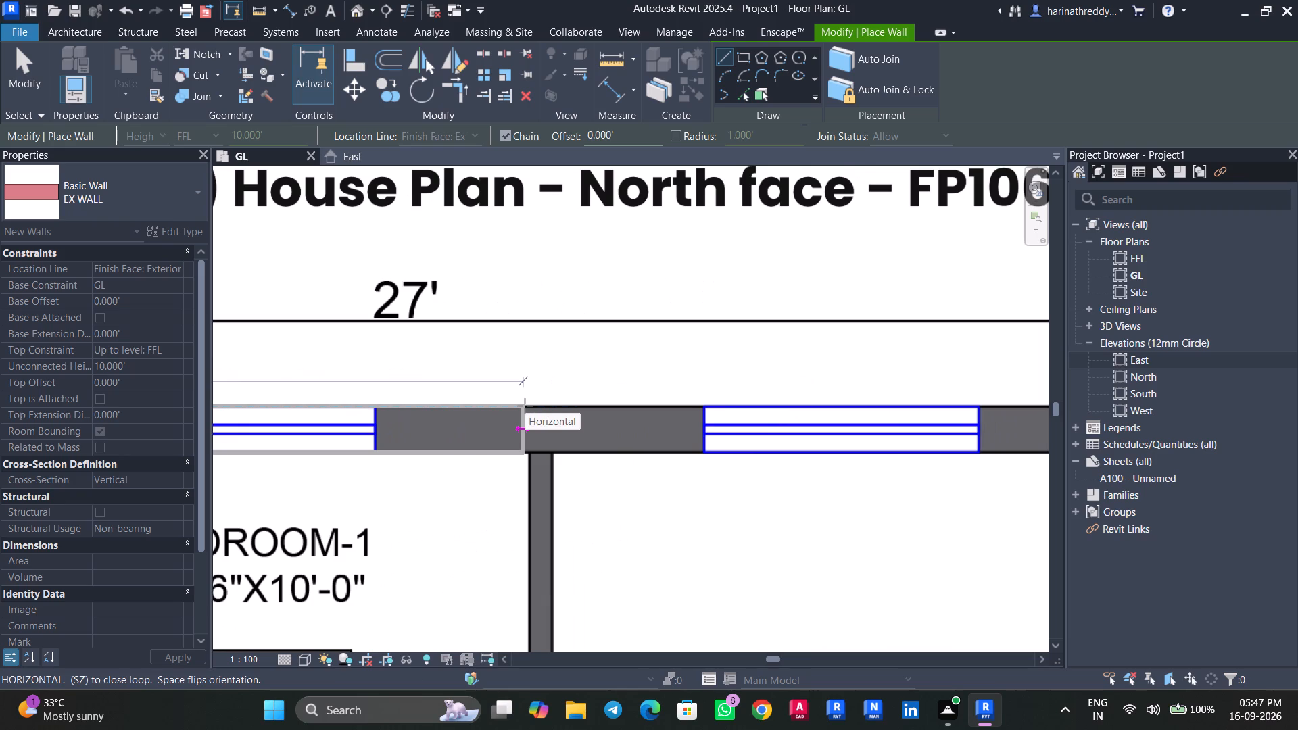
middle_drag(686, 409, 512, 419)
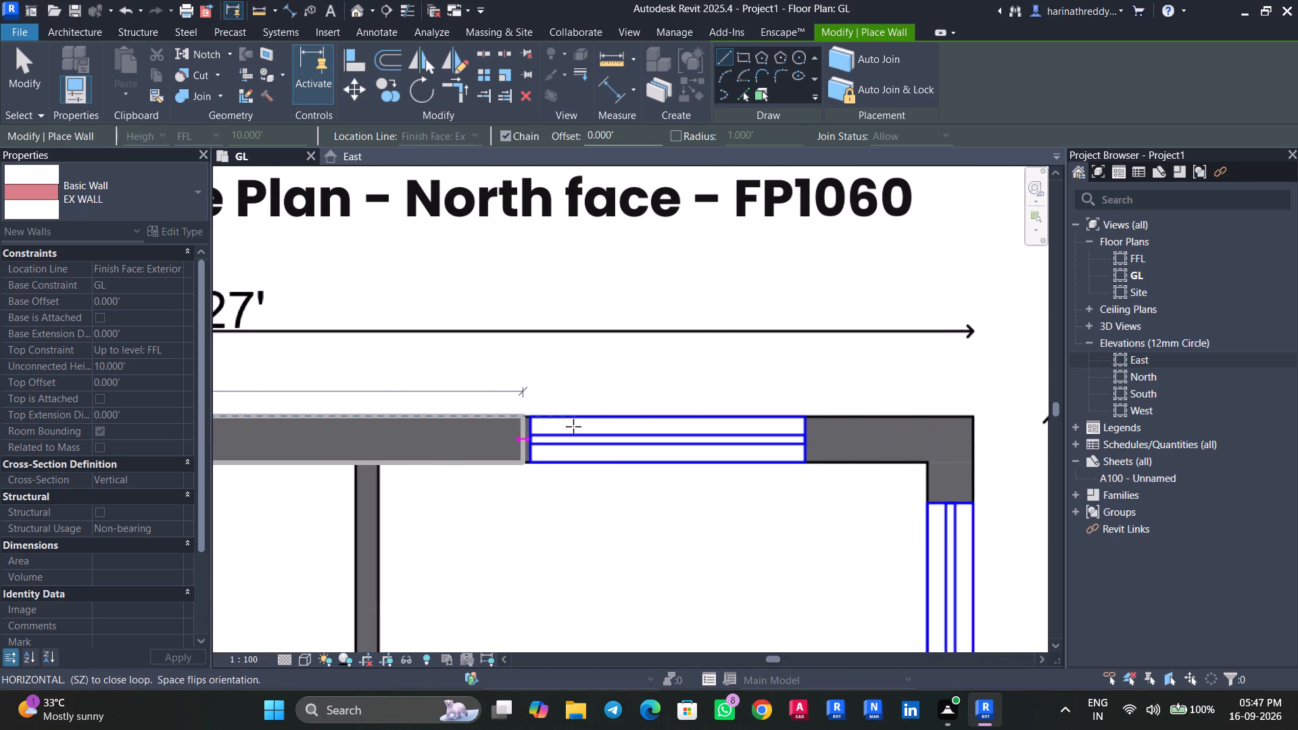
scroll(976, 433, up, 9)
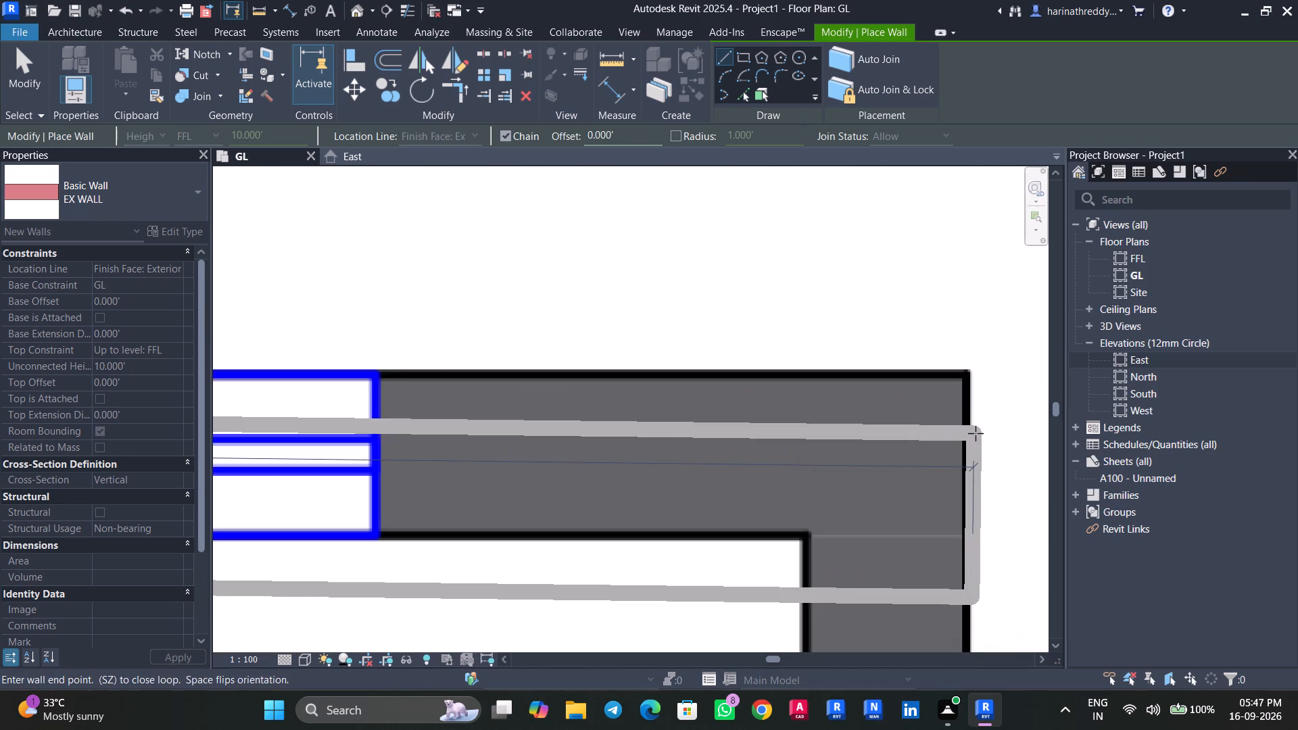
click(968, 401)
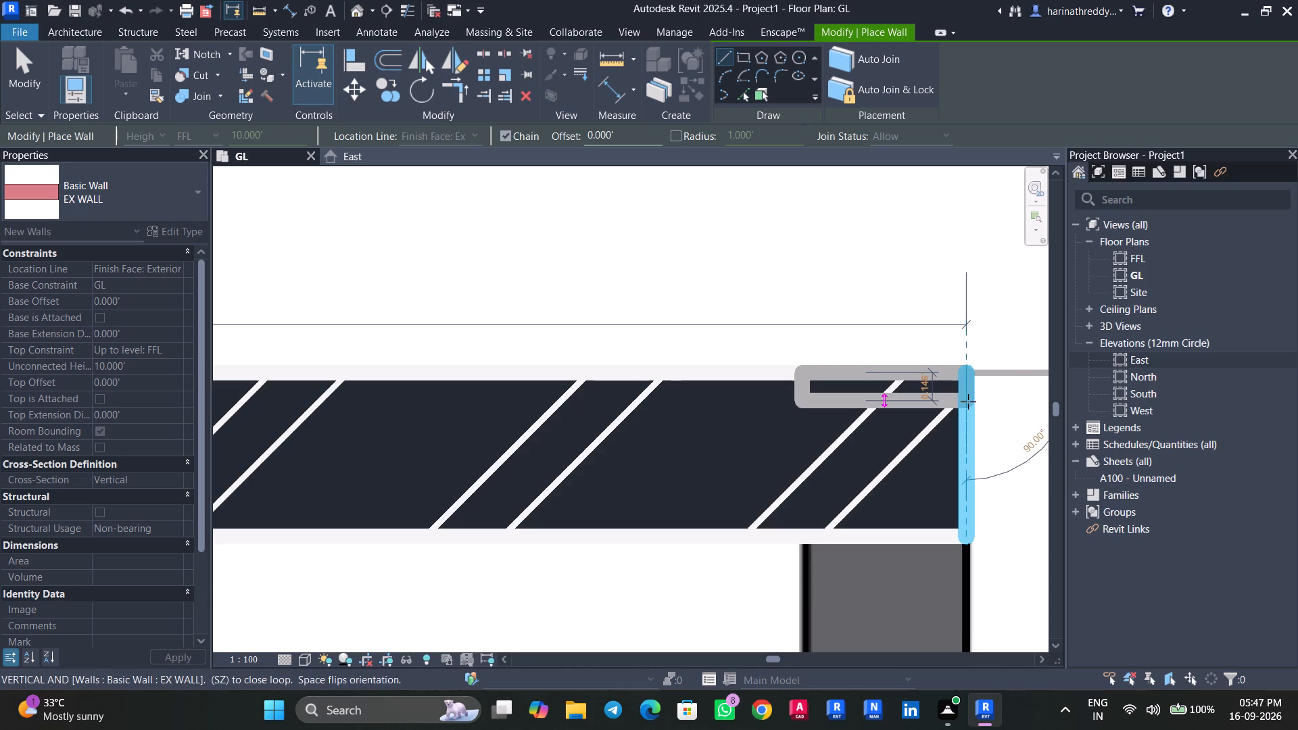
key(Escape)
Draw an EX WALL about 17.25' long down the outer side of LIVING & DINING to the SIT OUT corner.
scroll(874, 512, down, 6)
middle_drag(870, 571, 787, 408)
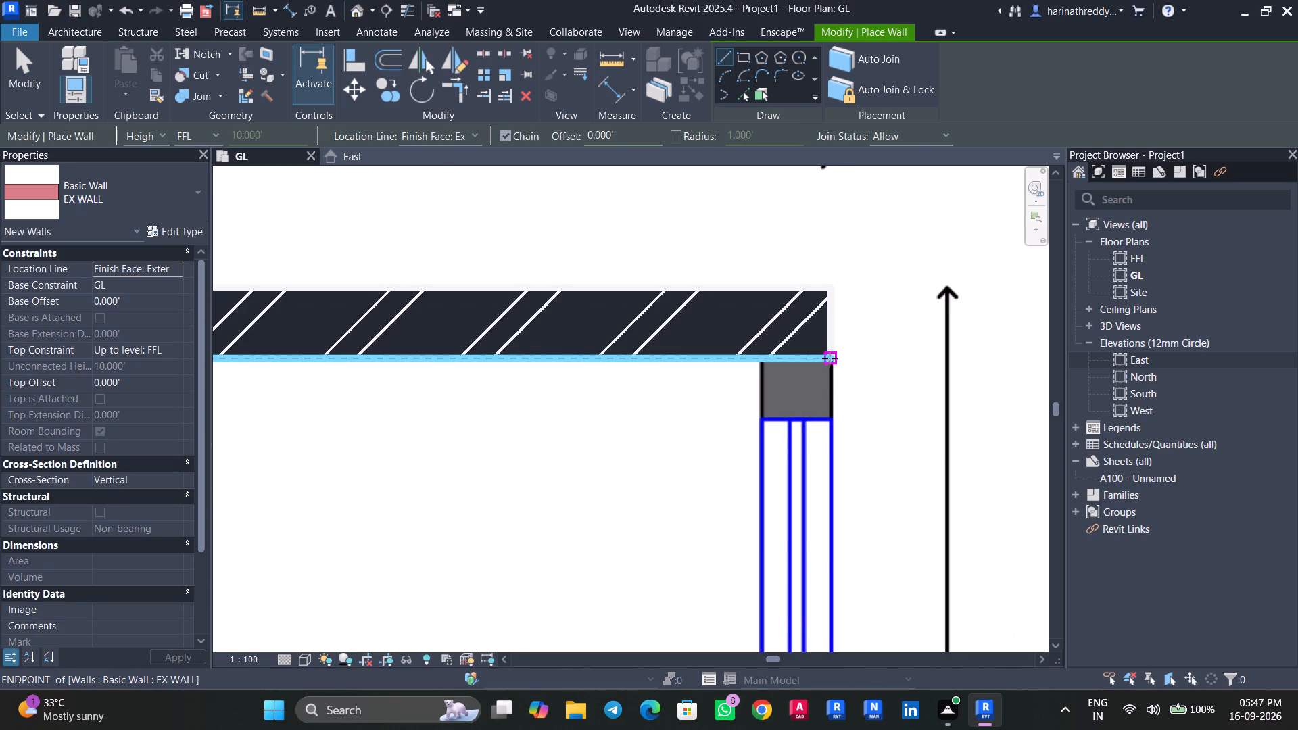
click(830, 358)
scroll(840, 595, down, 7)
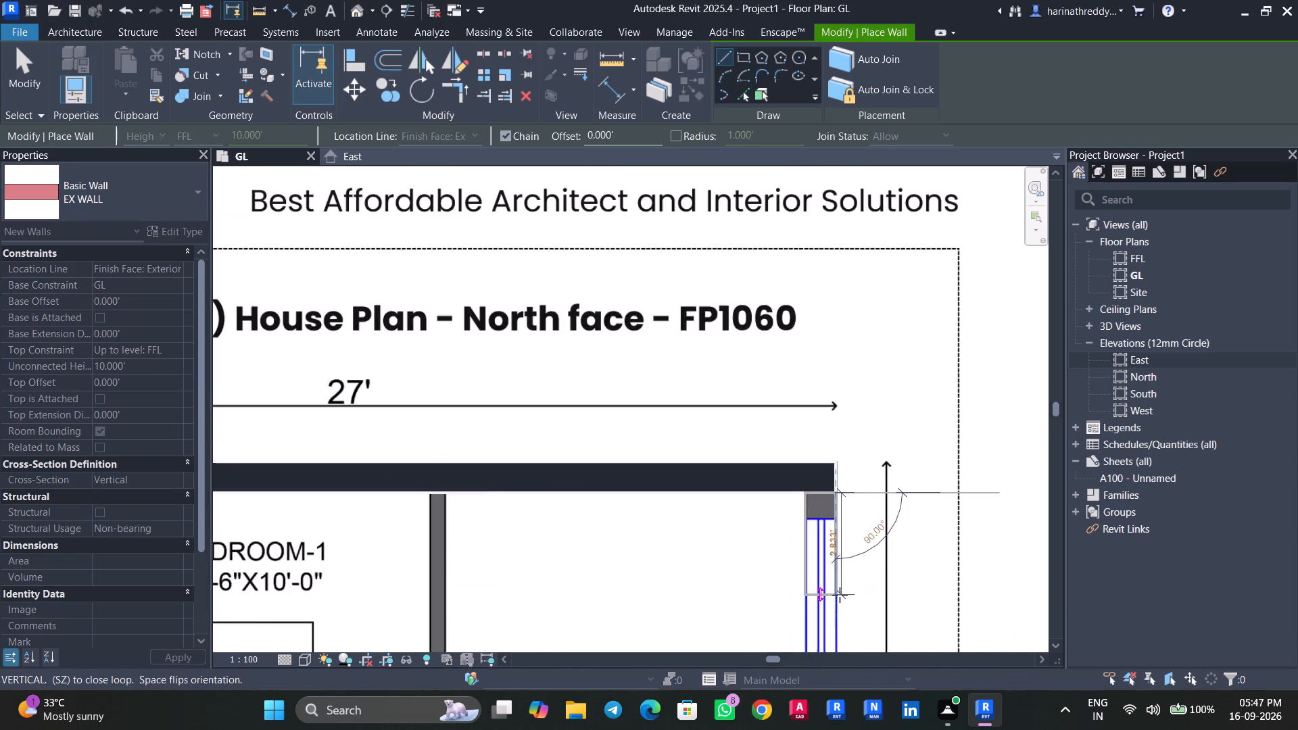
scroll(840, 595, down, 1)
middle_drag(840, 595, 807, 343)
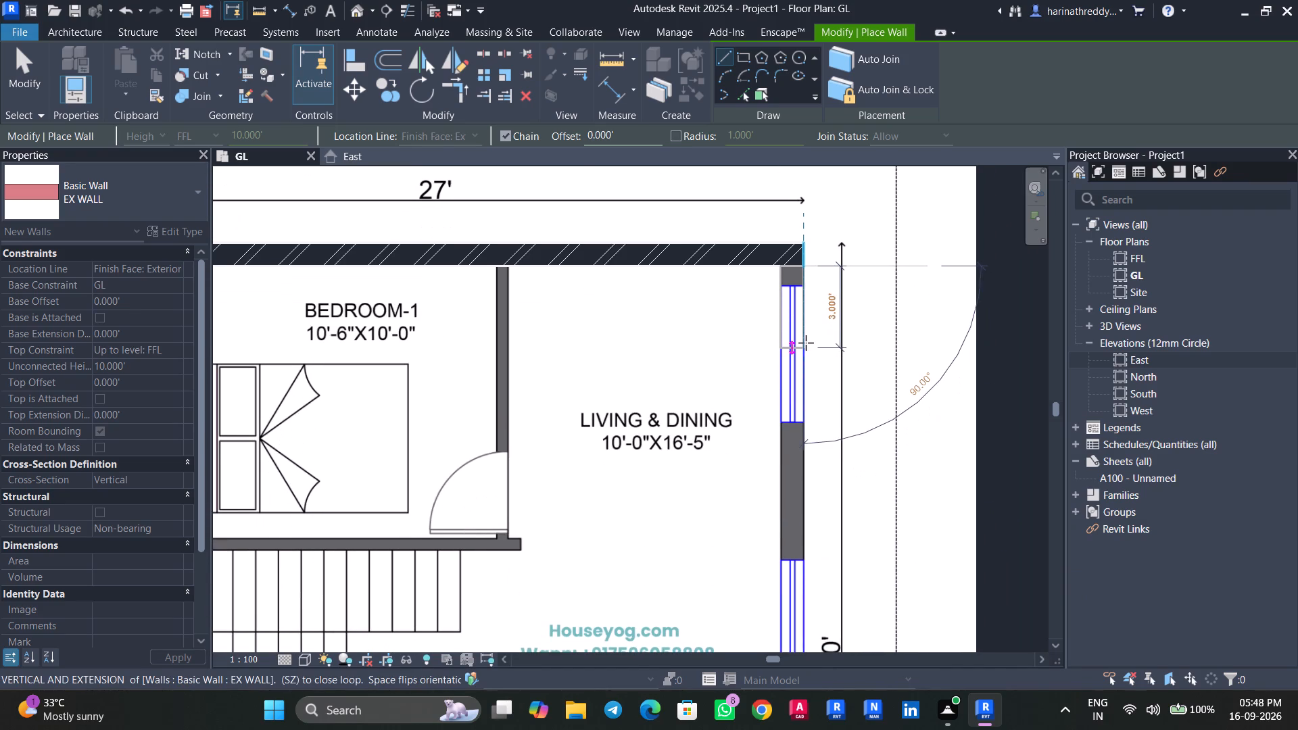
scroll(806, 343, down, 2)
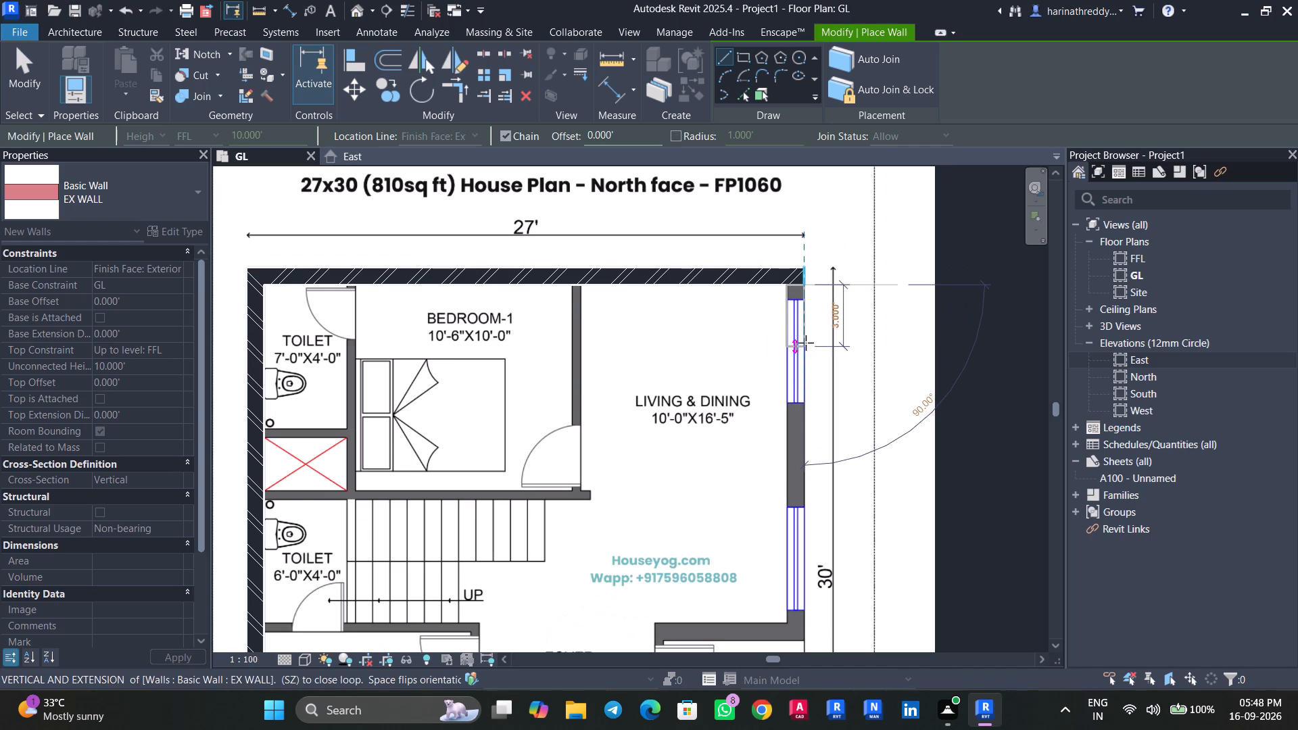
scroll(794, 346, down, 3)
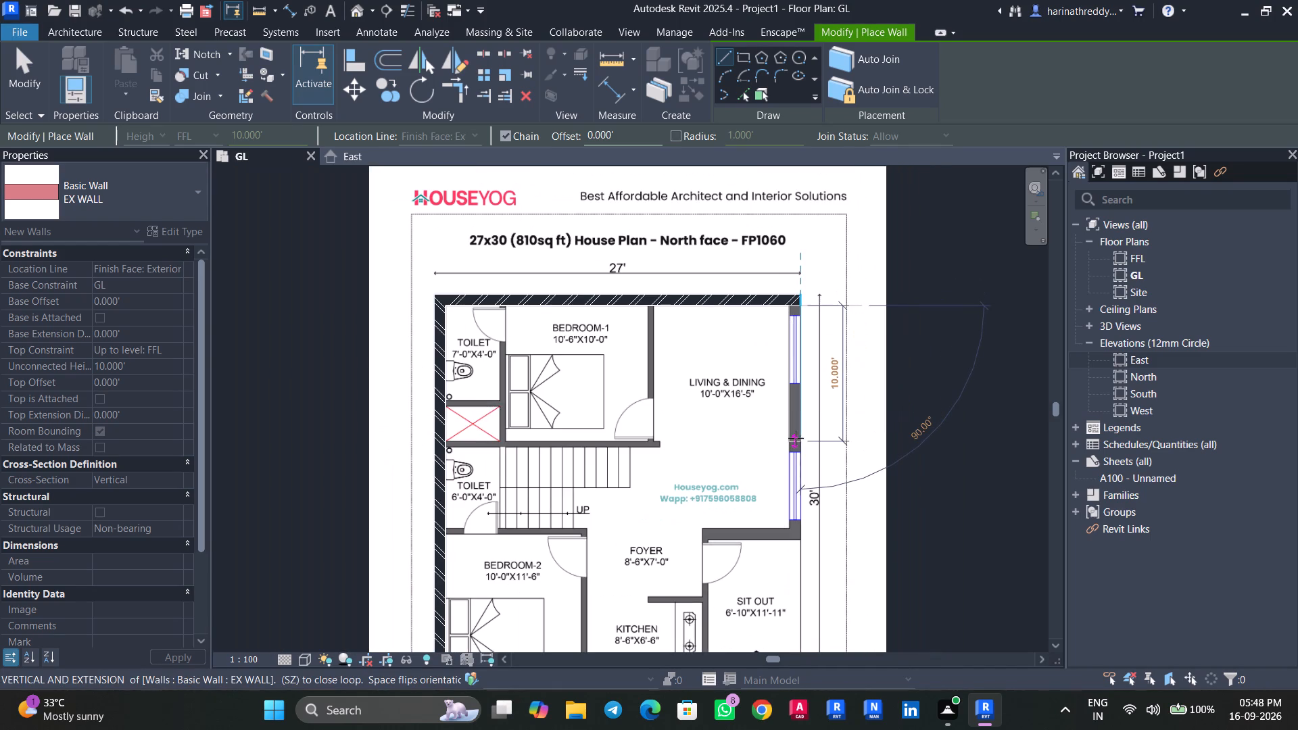
middle_drag(805, 502, 796, 462)
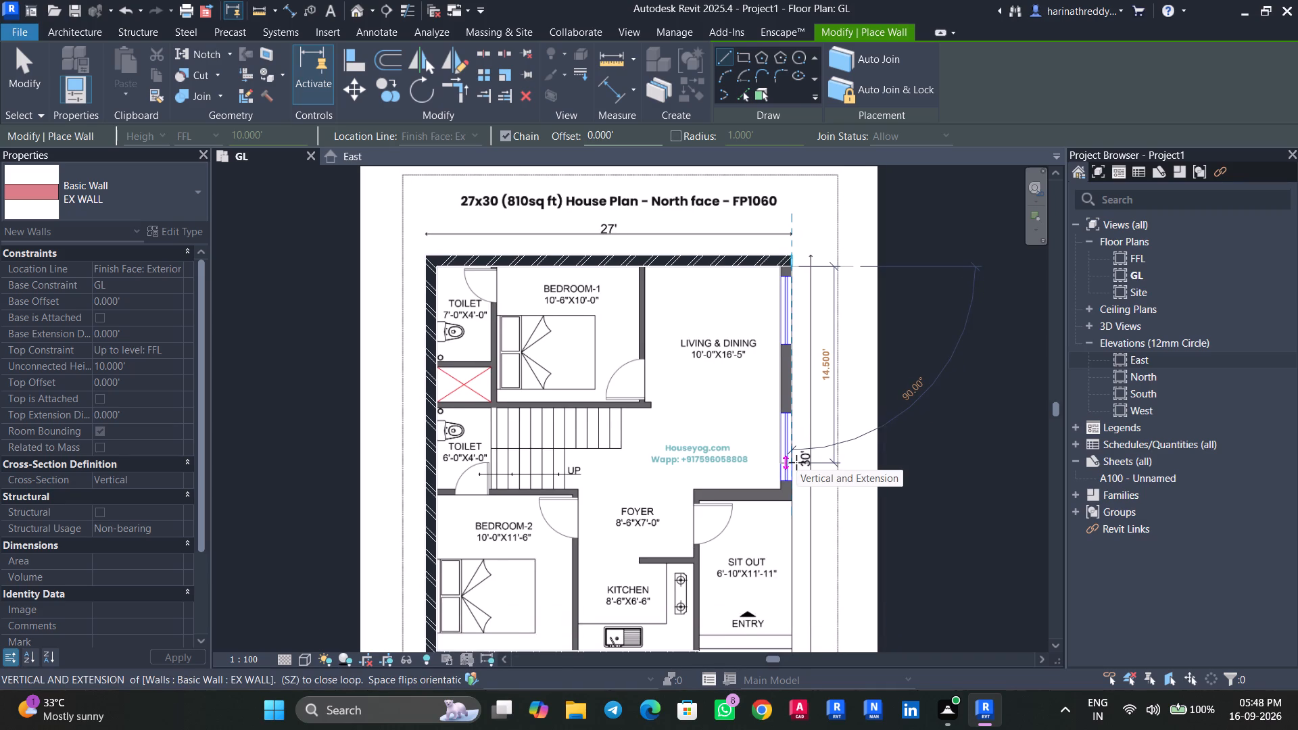
scroll(796, 462, up, 4)
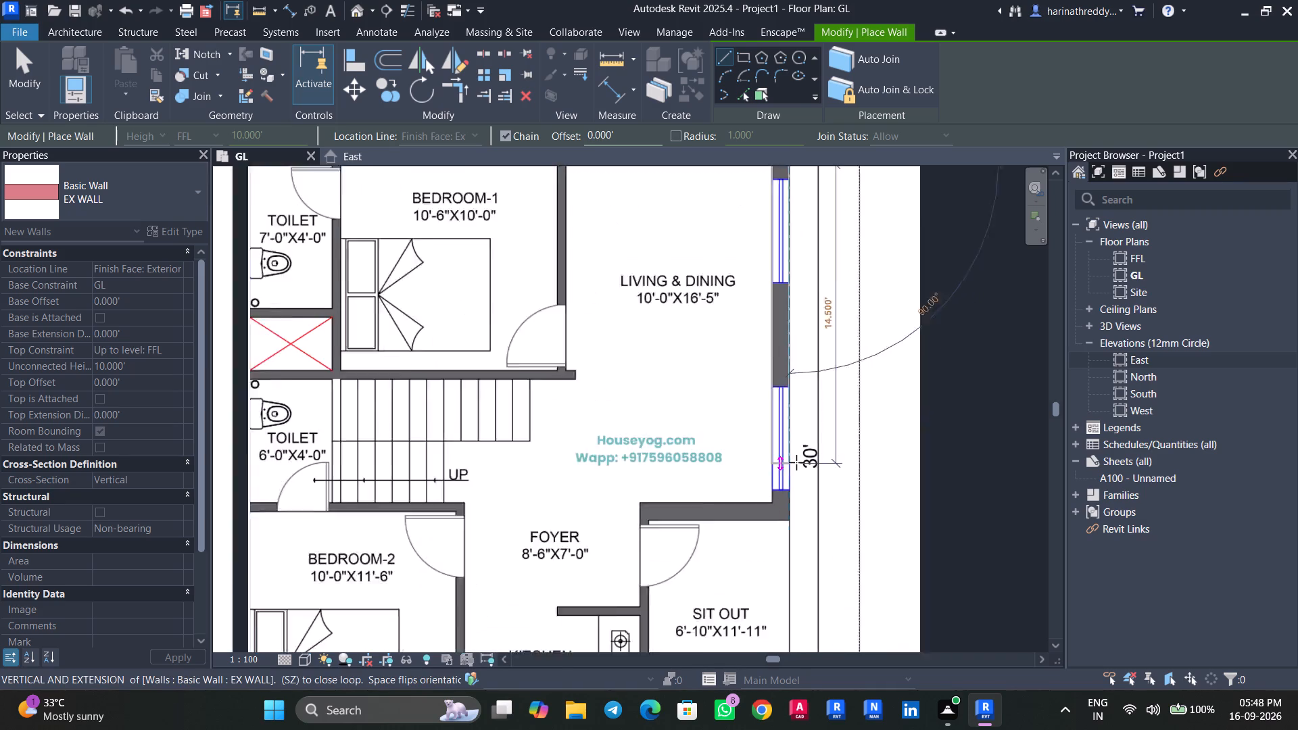
scroll(796, 462, up, 1)
middle_drag(796, 462, 778, 408)
scroll(788, 428, up, 1)
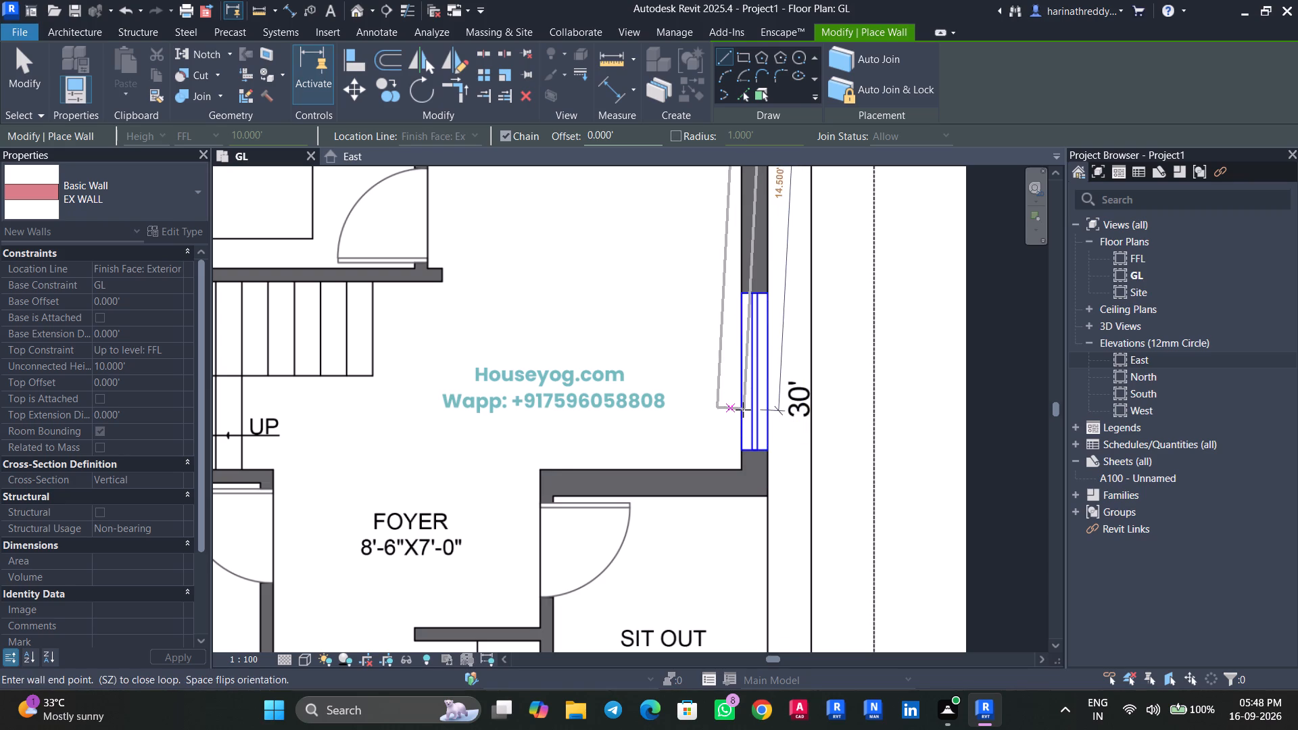
click(771, 495)
key(Escape)
Draw the EX WALL between LIVING & DINING and SIT OUT, from the outer side wall to the foyer edge.
click(738, 493)
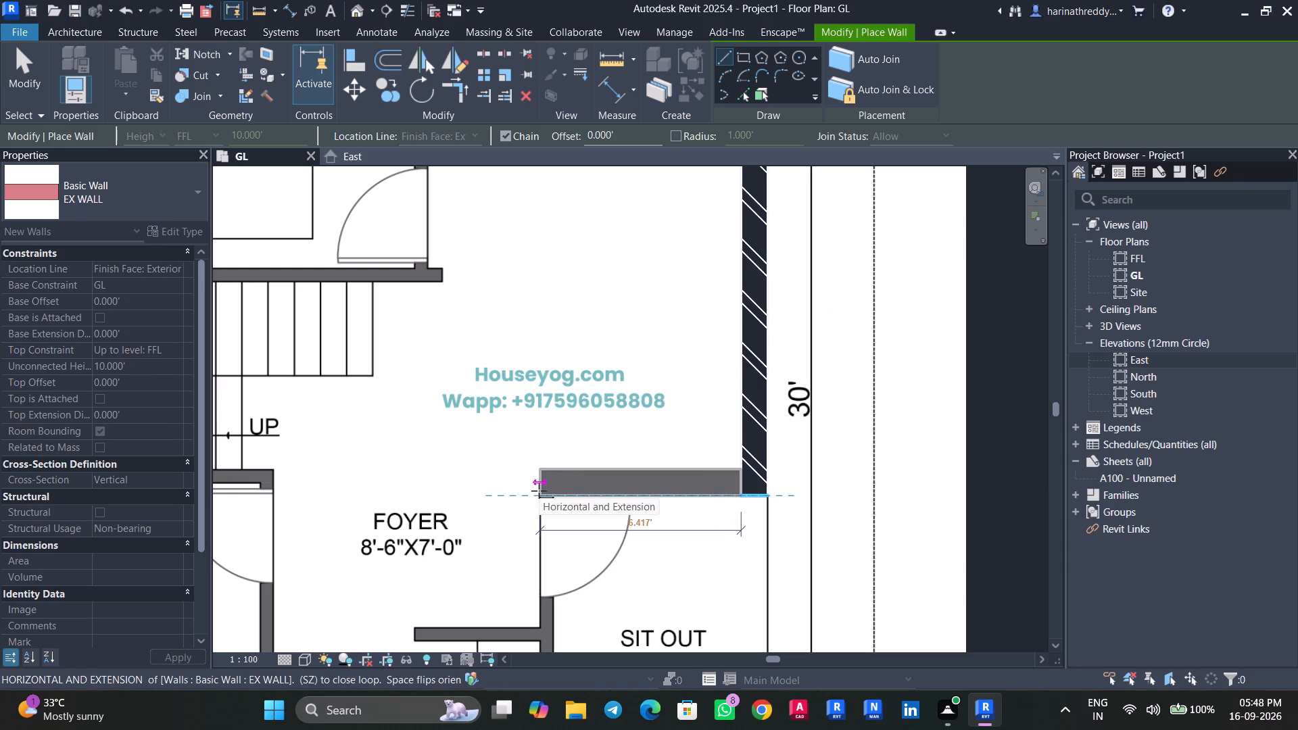
click(539, 491)
key(Escape)
key(Escape)
key(Escape)
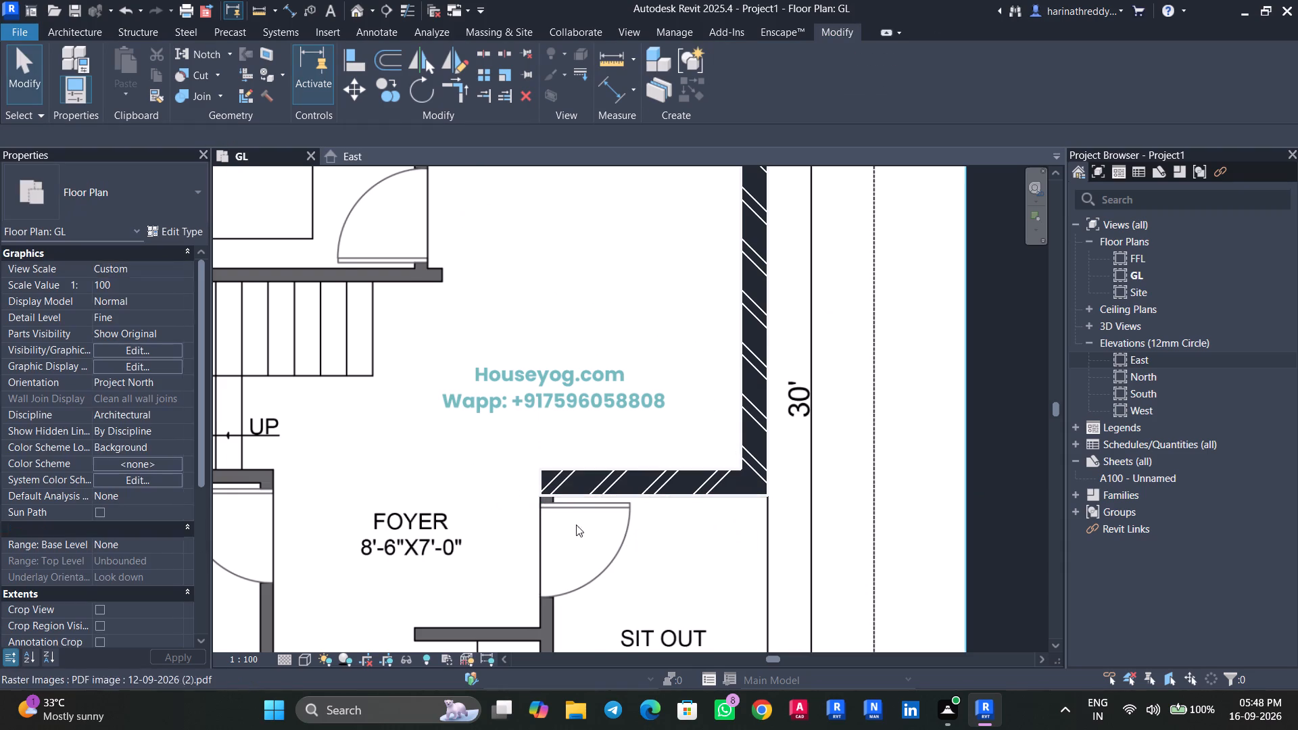
key(Escape)
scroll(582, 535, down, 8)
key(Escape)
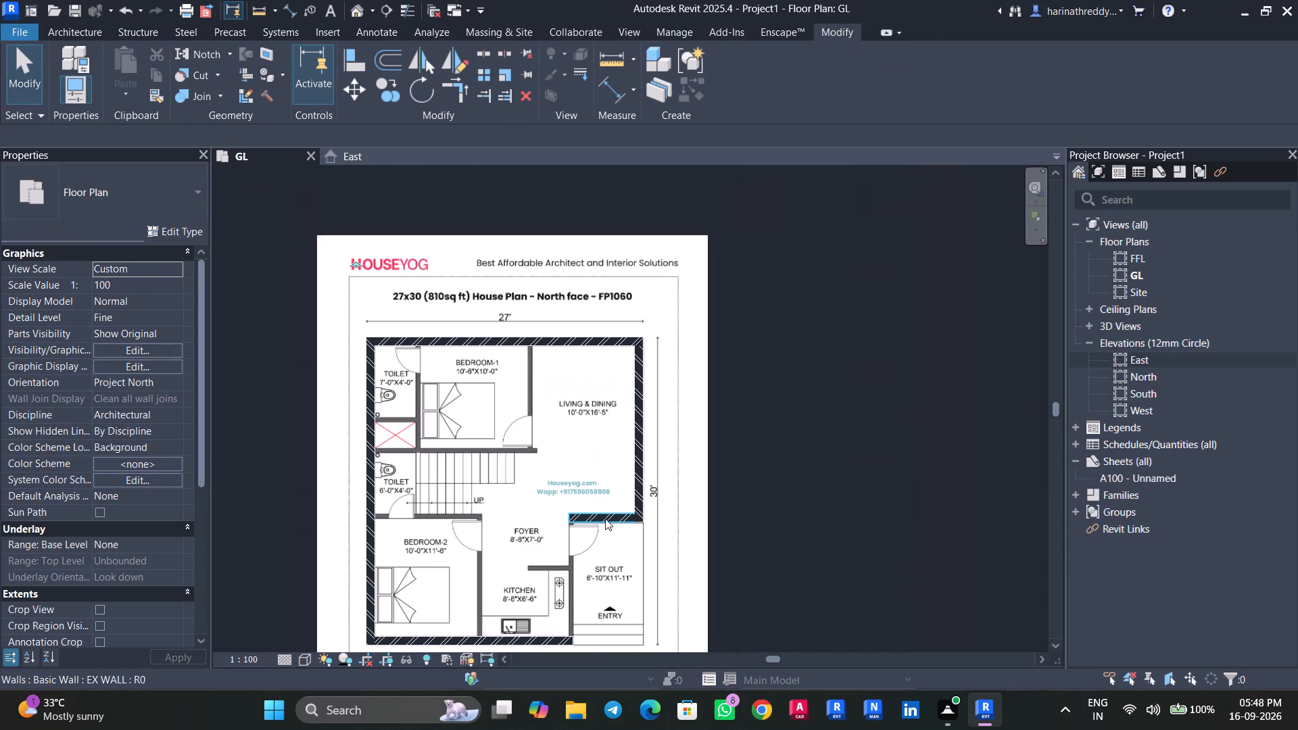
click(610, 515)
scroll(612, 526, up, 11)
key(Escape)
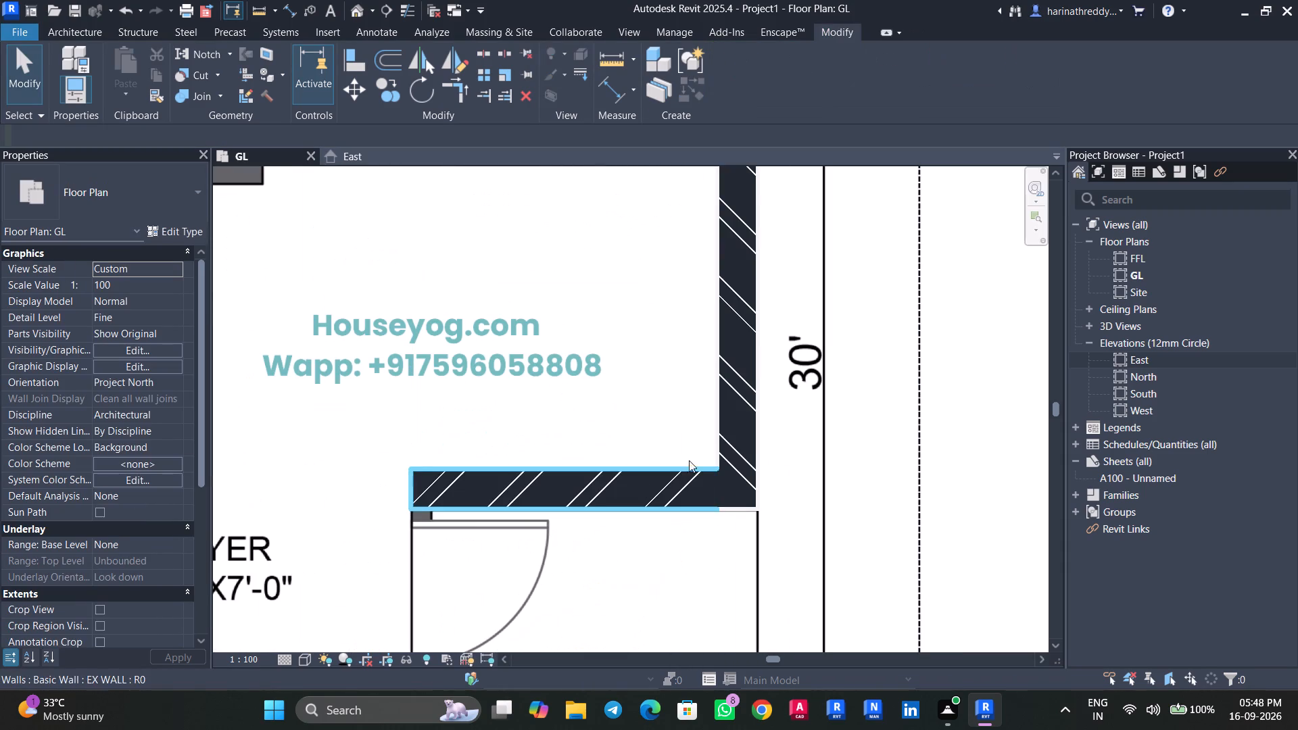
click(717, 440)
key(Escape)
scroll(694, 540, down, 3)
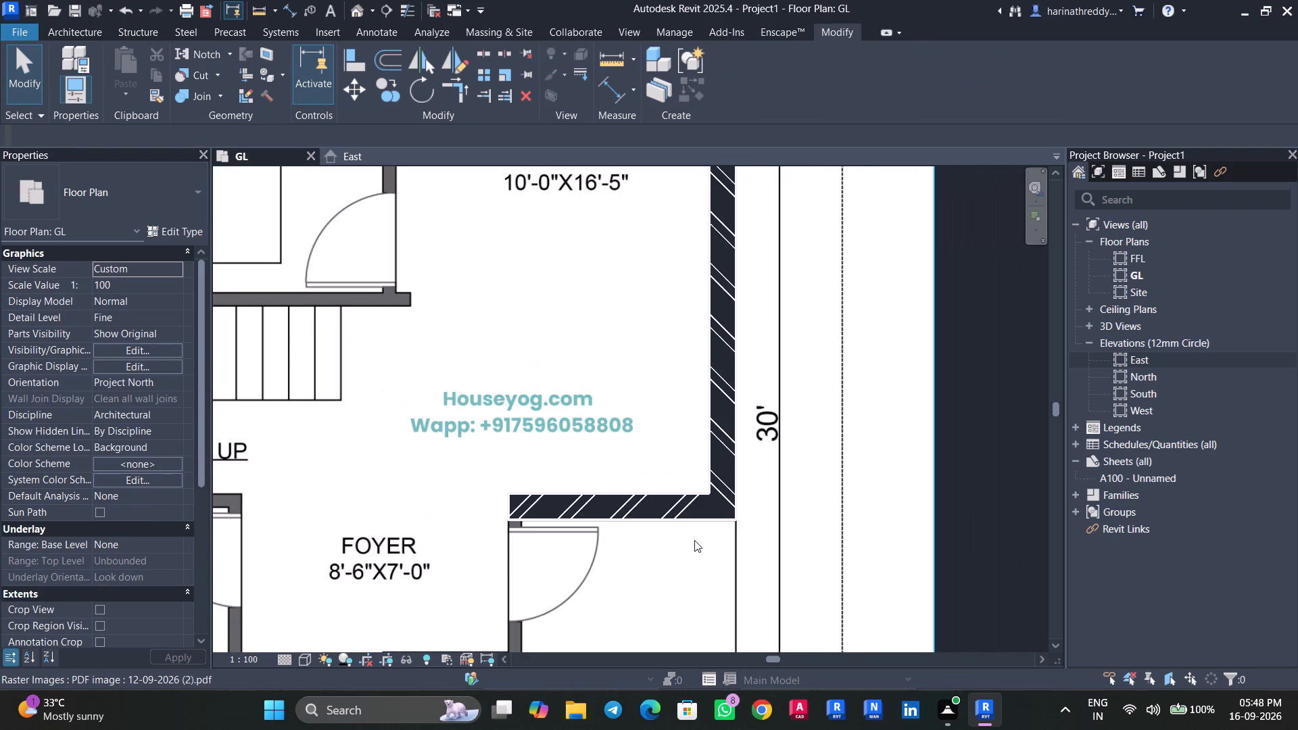
Start a new Wall and duplicate the EX WALL type as IN WALL.
key(w)
key(a)
click(193, 233)
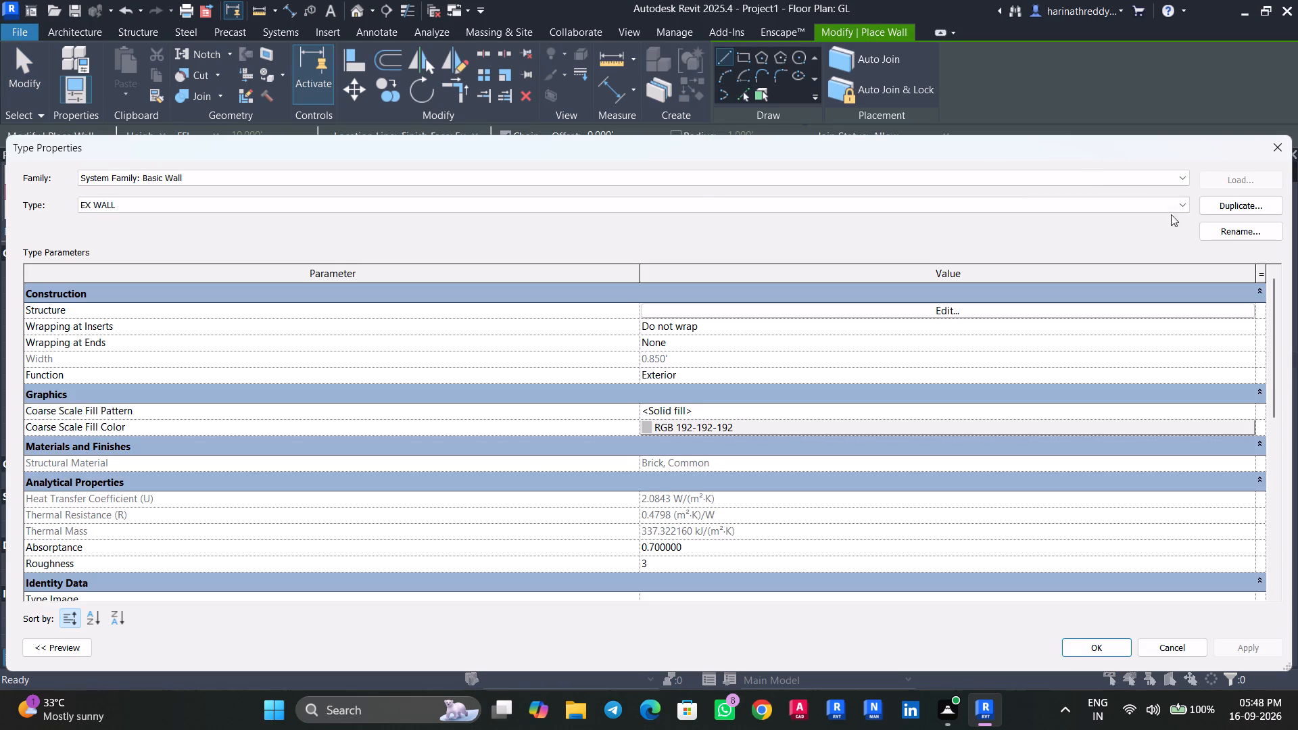
click(1202, 206)
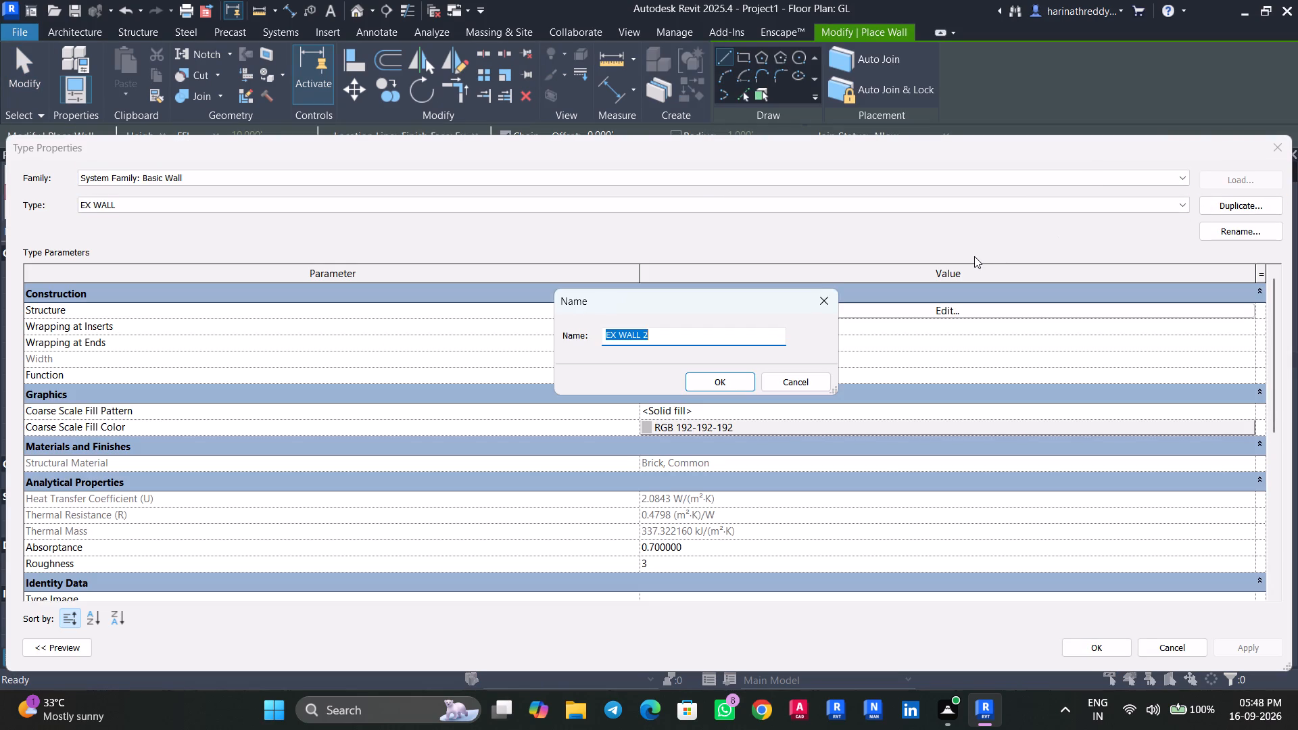
text(IN W)
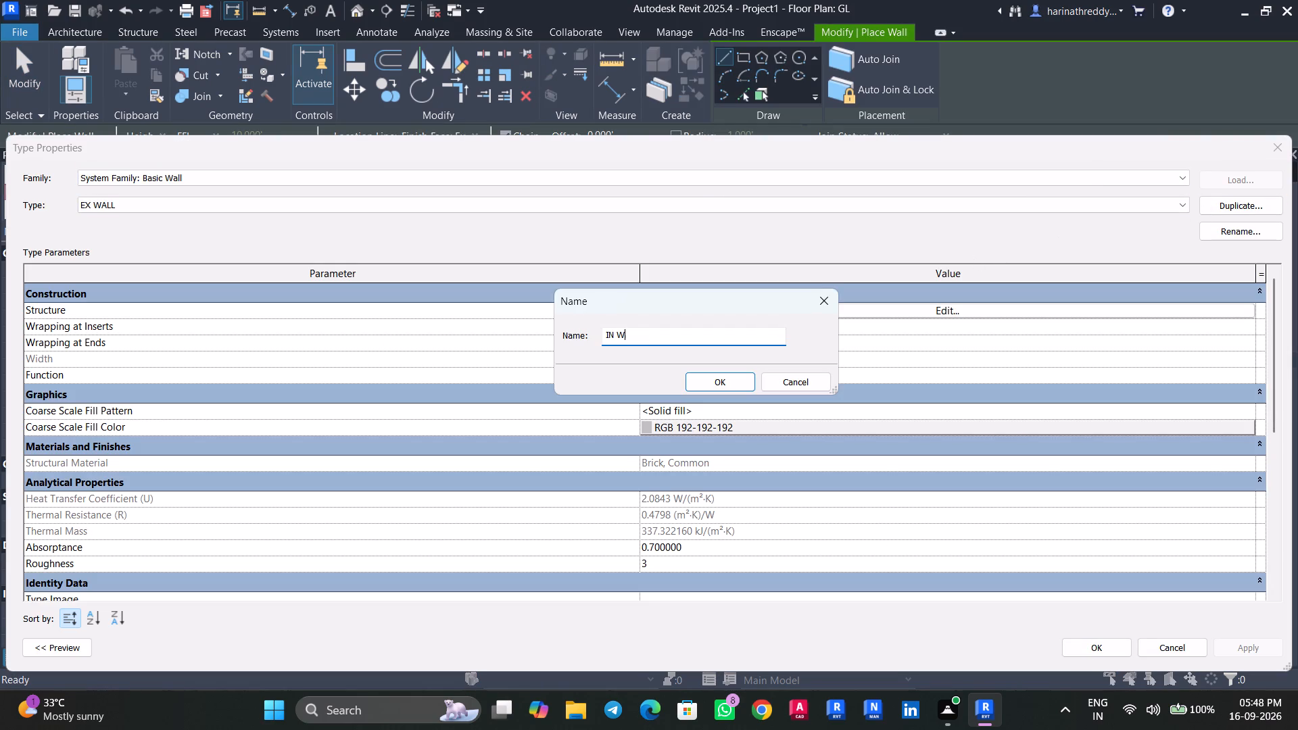
text(ALL)
key(Return)
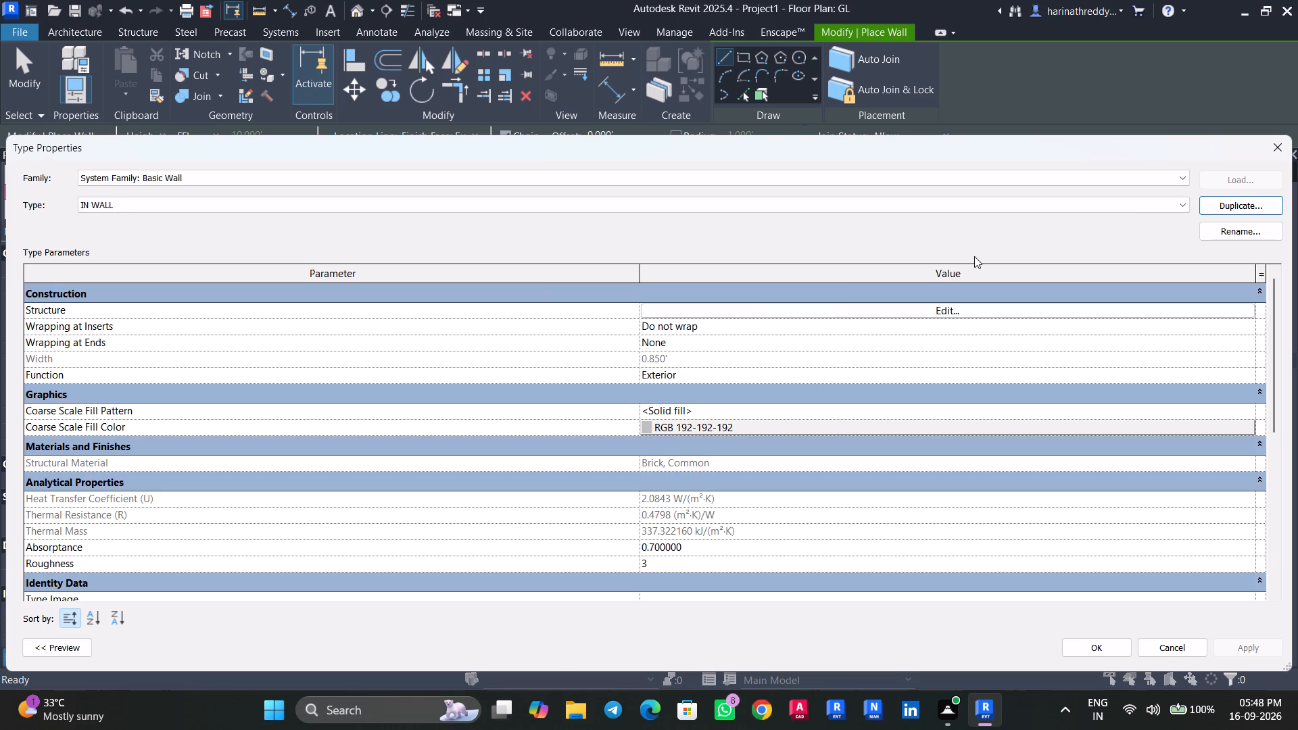
Set the IN WALL type's brick structure layer thickness to 0.45' and apply the type.
click(947, 316)
click(683, 307)
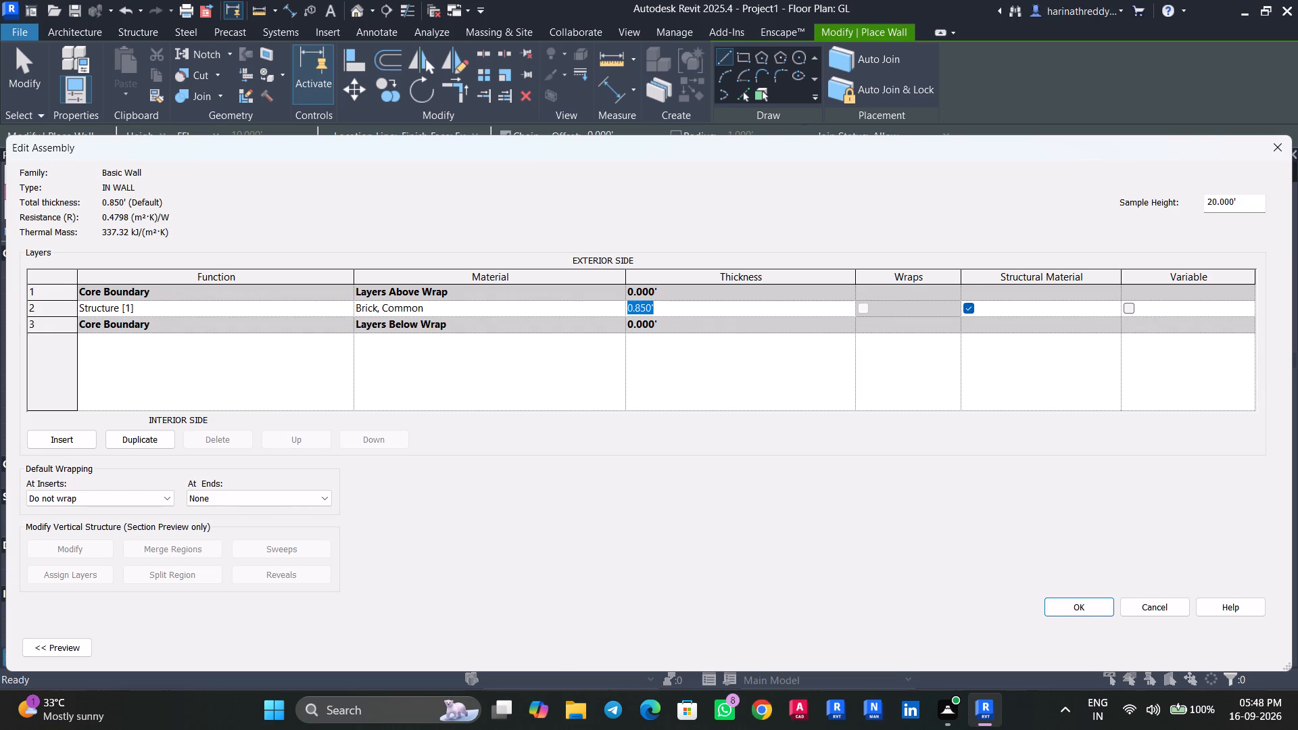
text(0.45')
key(Return)
click(1077, 615)
click(1266, 648)
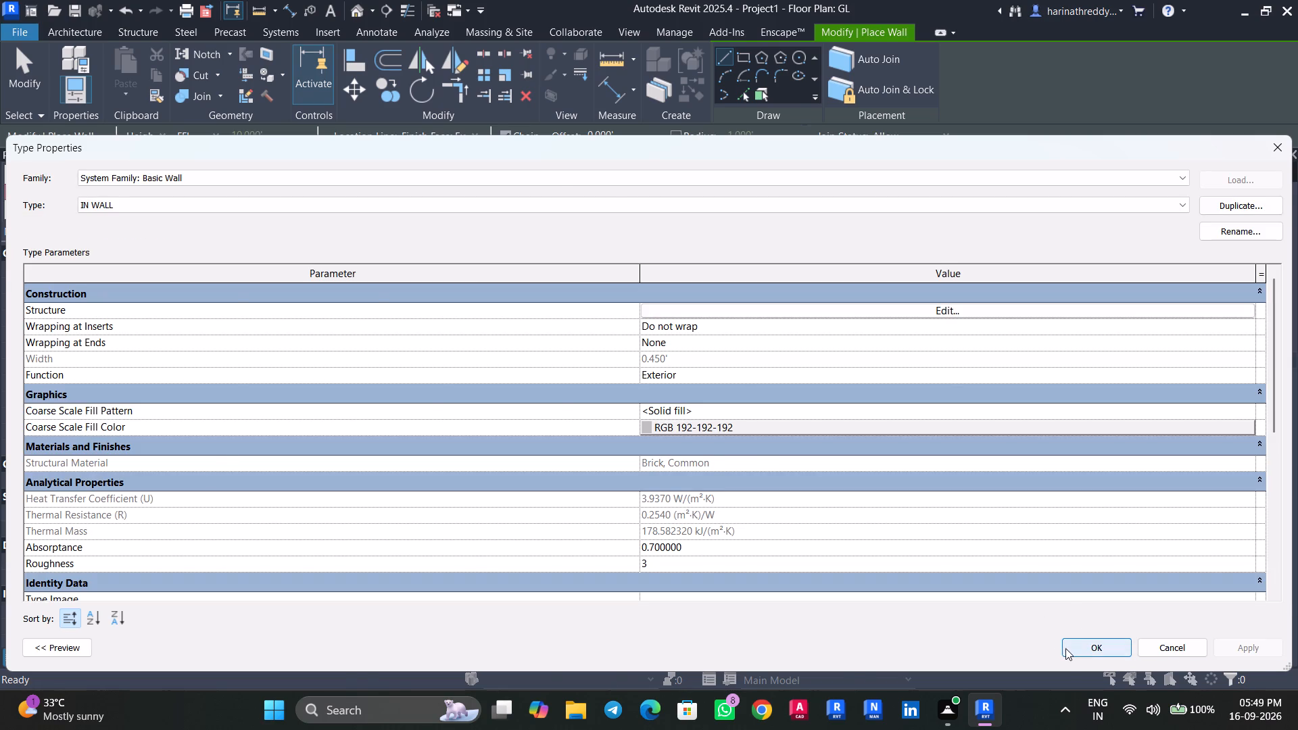
click(1065, 648)
Draw an IN WALL about 10' long between BEDROOM-1 and LIVING & DINING, from the exterior wall to the staircase-side wall.
middle_drag(433, 299, 563, 608)
scroll(562, 607, up, 1)
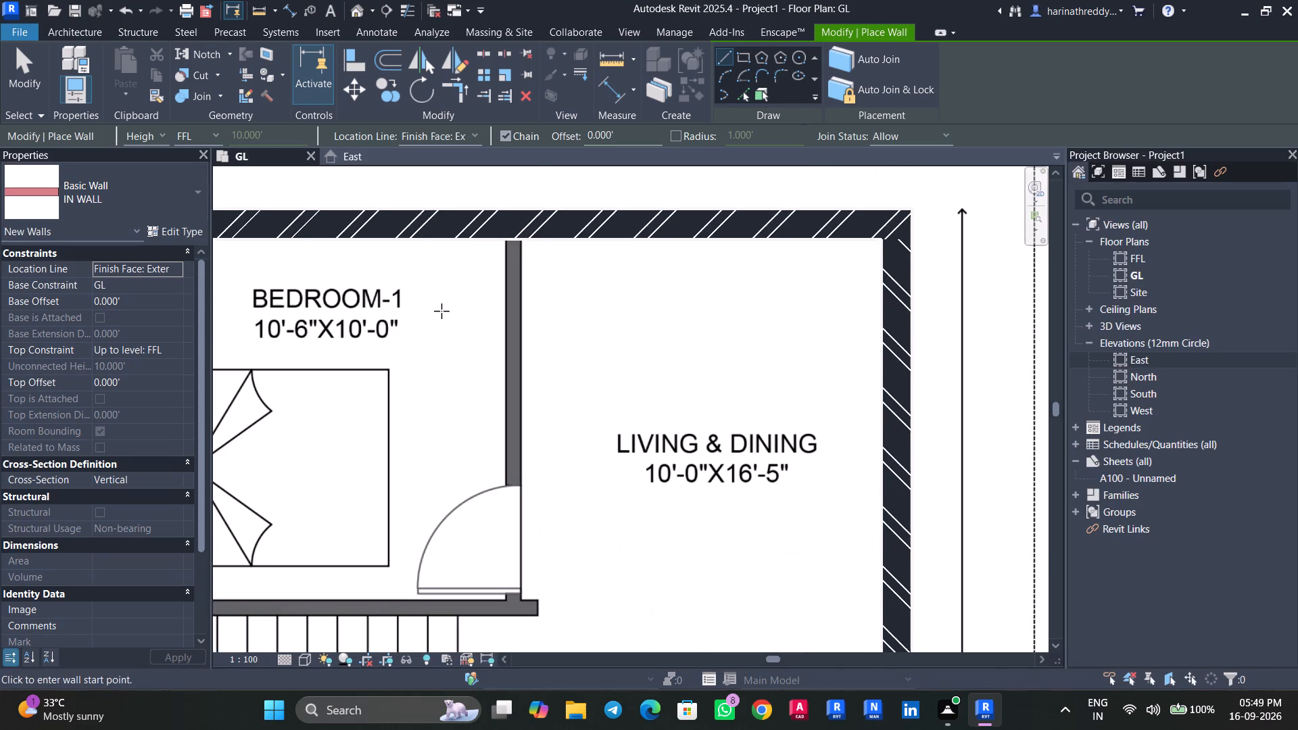
click(521, 242)
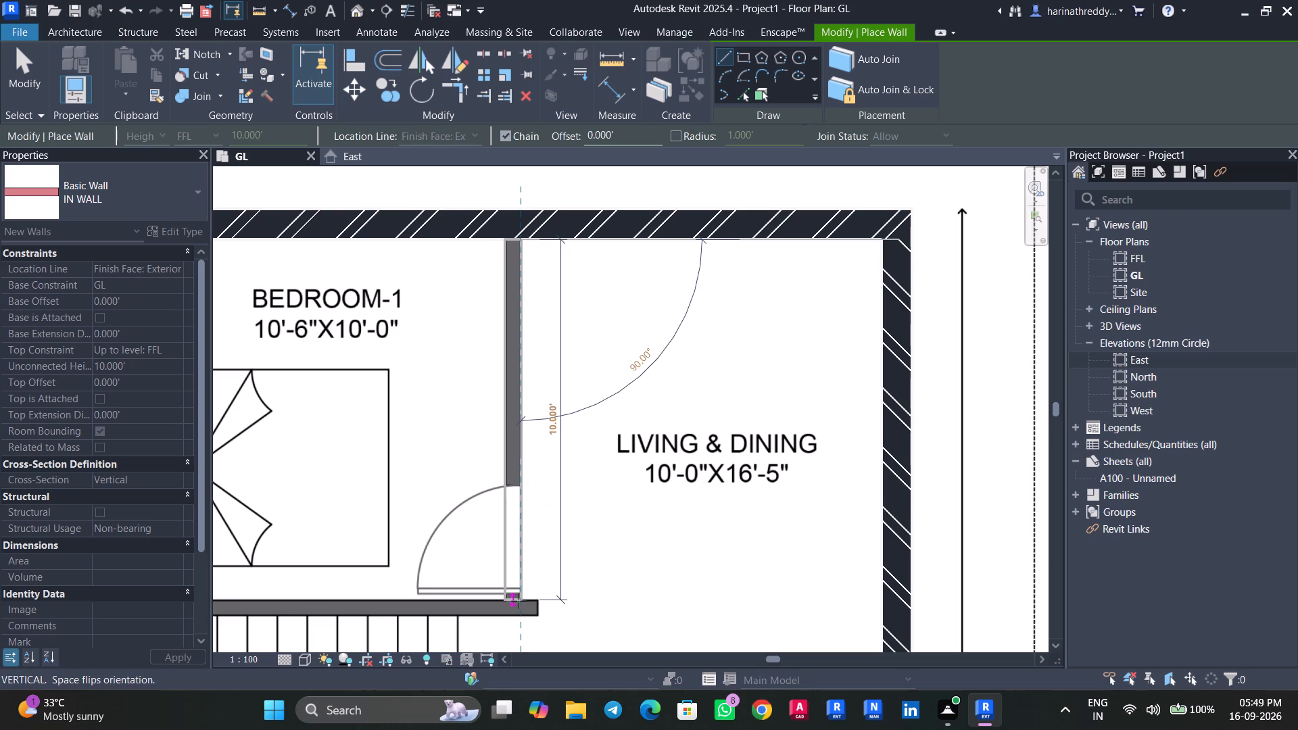
scroll(519, 601, up, 5)
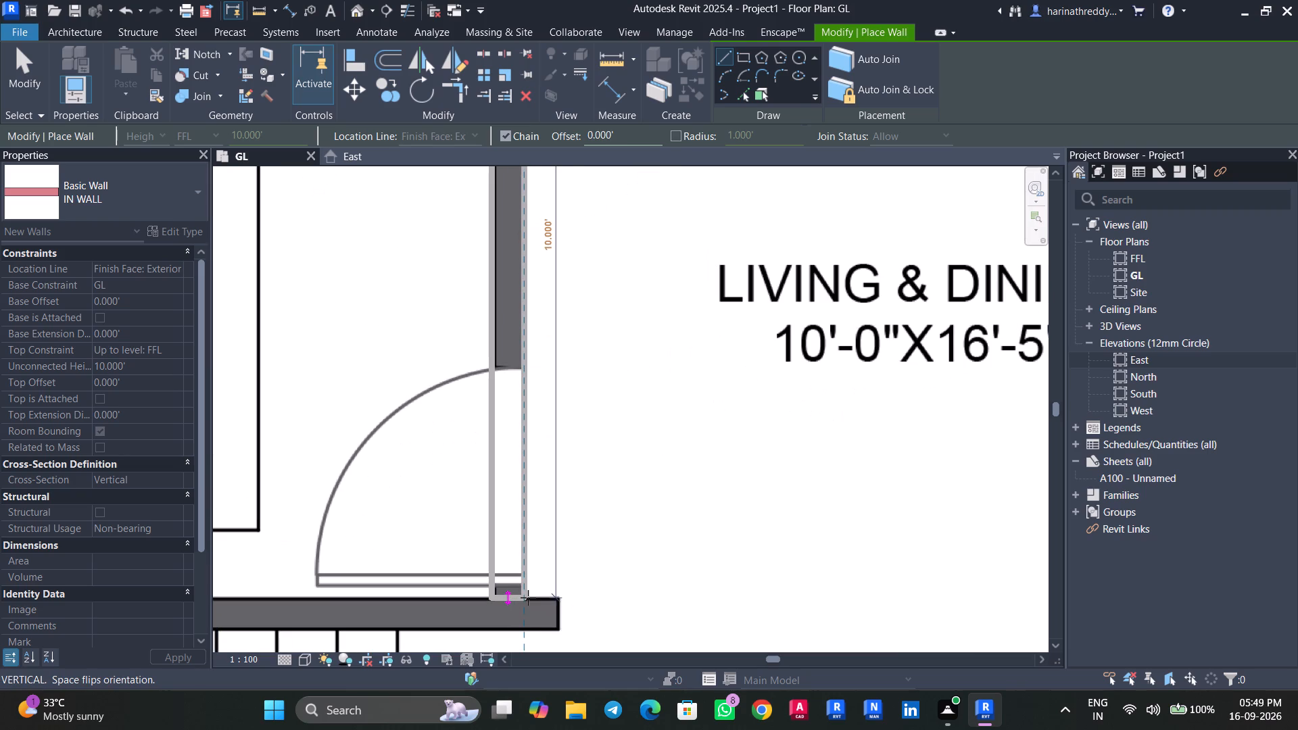
click(528, 598)
key(Escape)
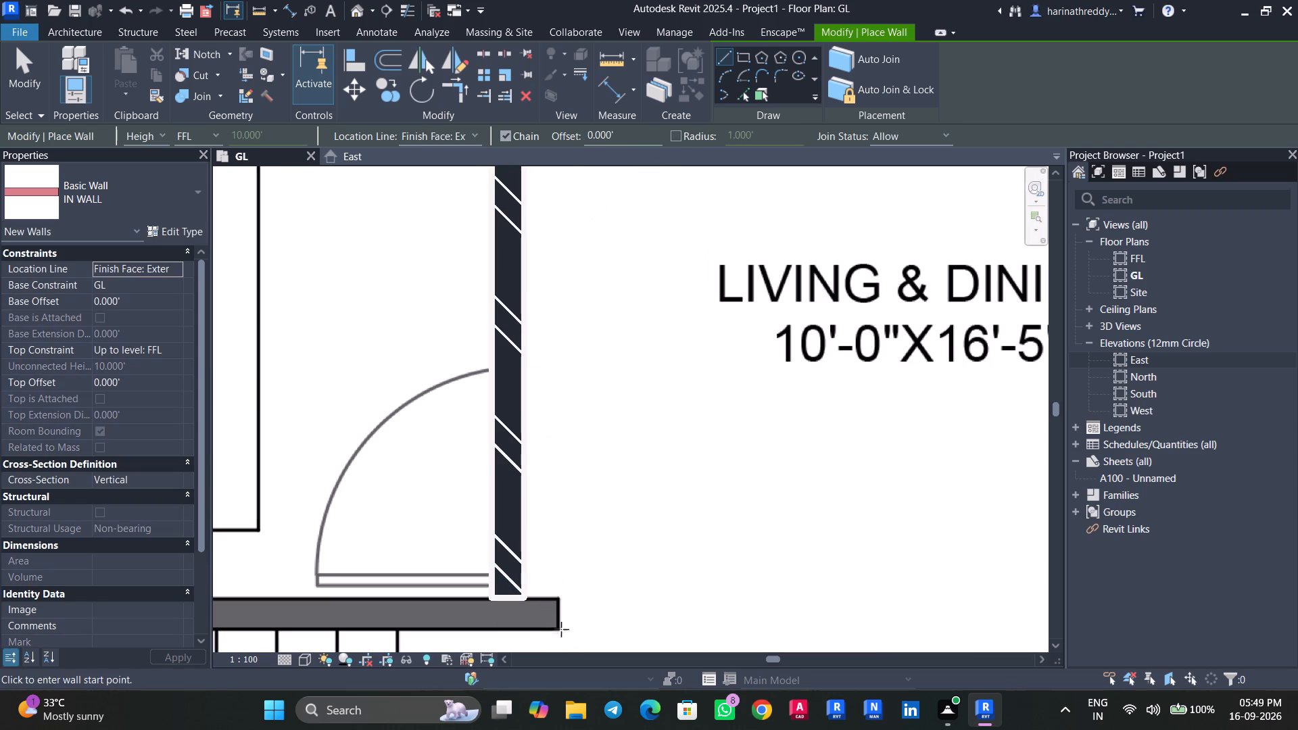
Draw an IN WALL about 16.25' long between BEDROOM-1 and the staircase, from its LIVING & DINING end to the toilet-side exterior wall.
click(562, 627)
key(Escape)
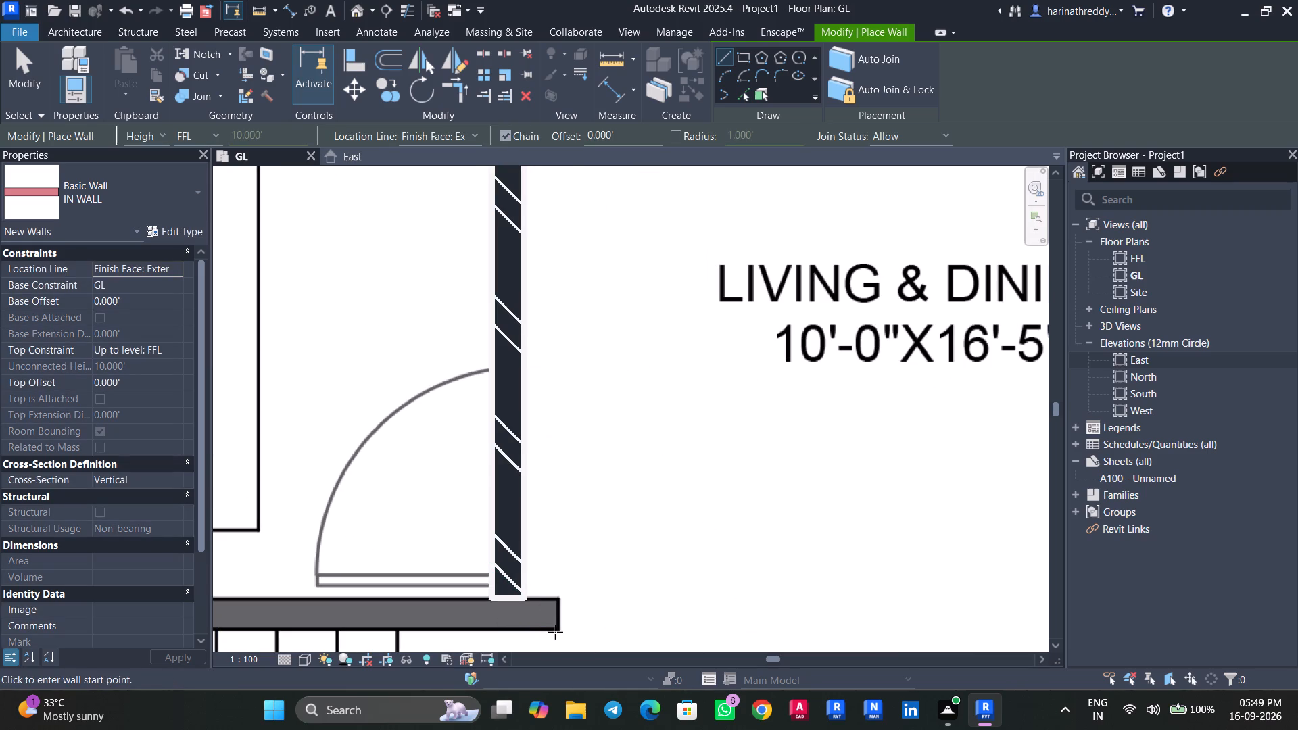
click(558, 627)
middle_drag(457, 622, 920, 626)
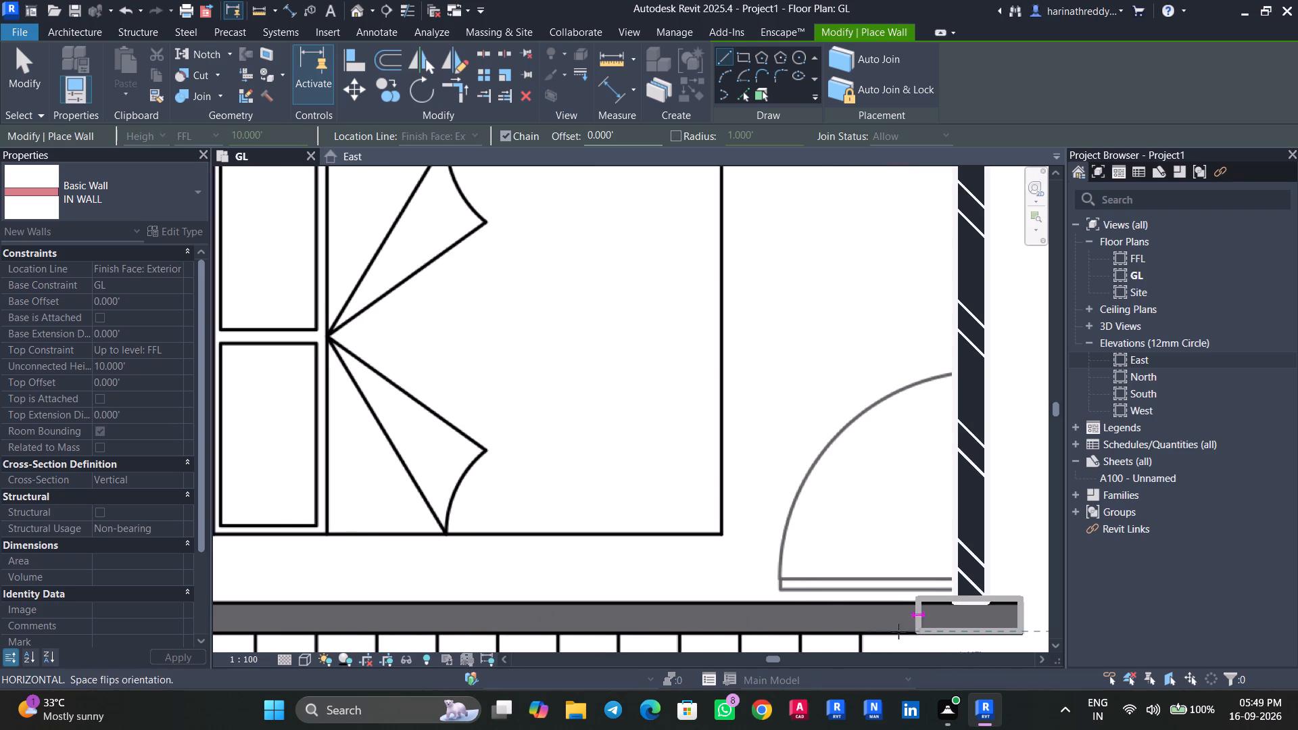
middle_drag(741, 631, 1201, 605)
middle_drag(444, 602, 690, 635)
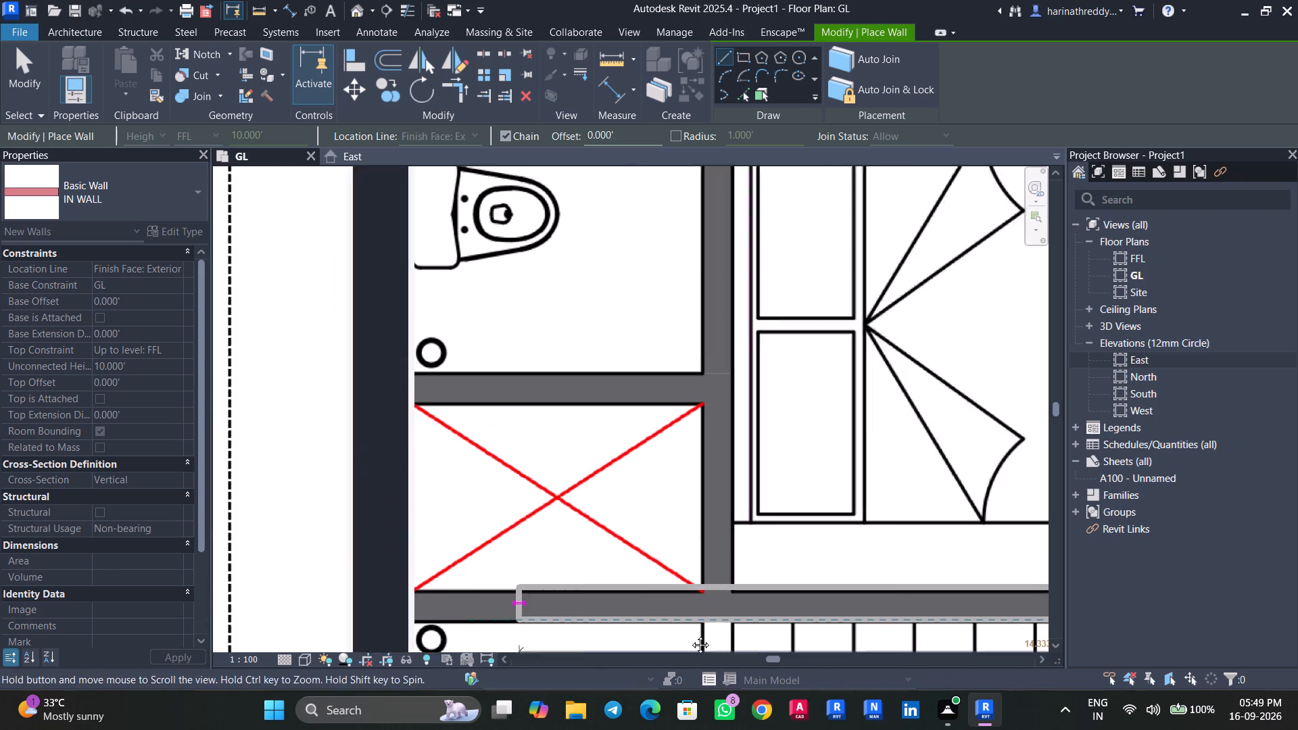
middle_drag(690, 635, 697, 636)
click(592, 639)
key(Escape)
key(Escape)
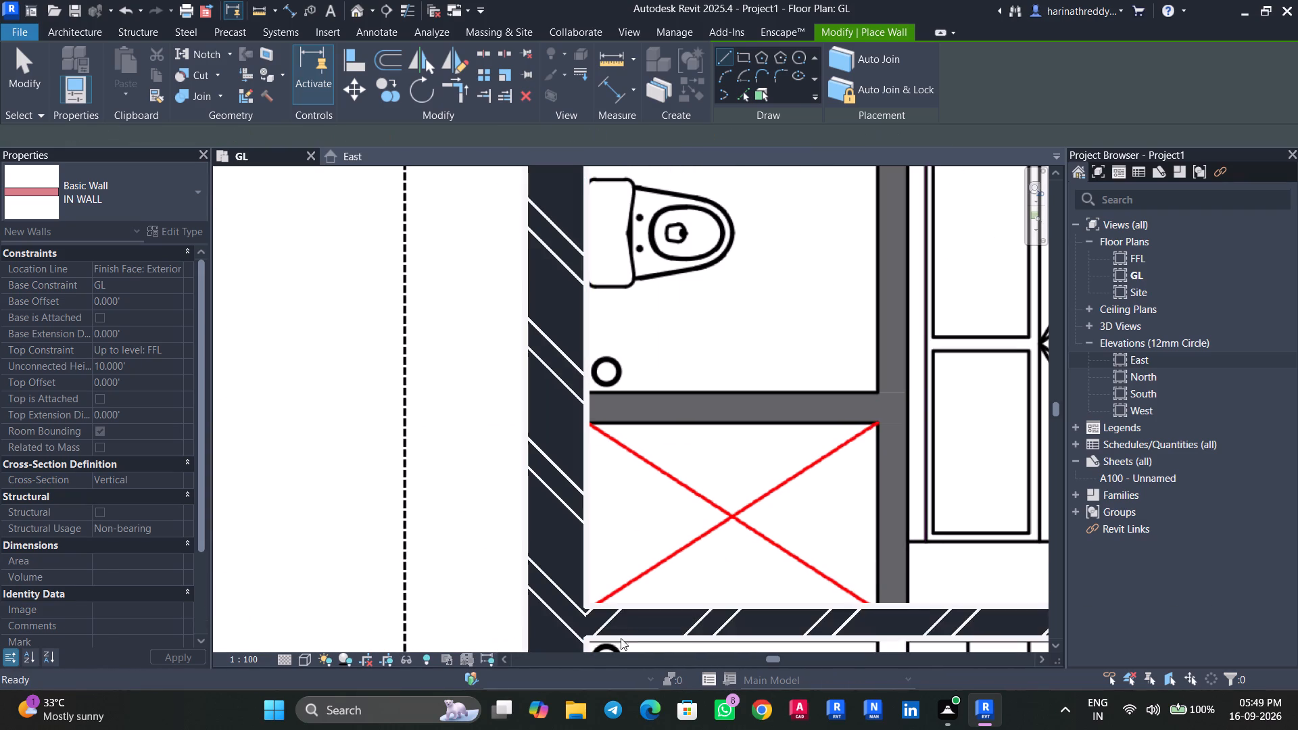
key(Escape)
click(651, 624)
key(Down)
key(Escape)
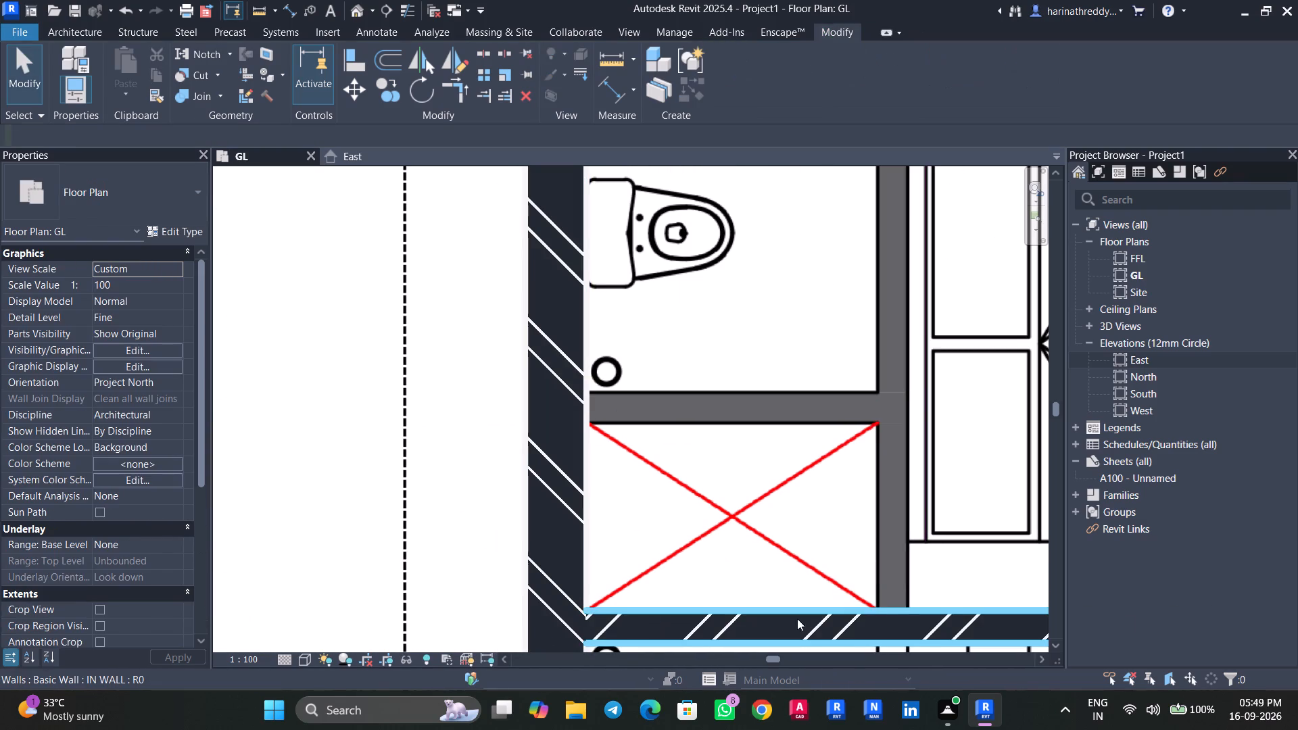
scroll(1104, 611, down, 4)
scroll(999, 566, down, 8)
middle_drag(998, 556, 724, 577)
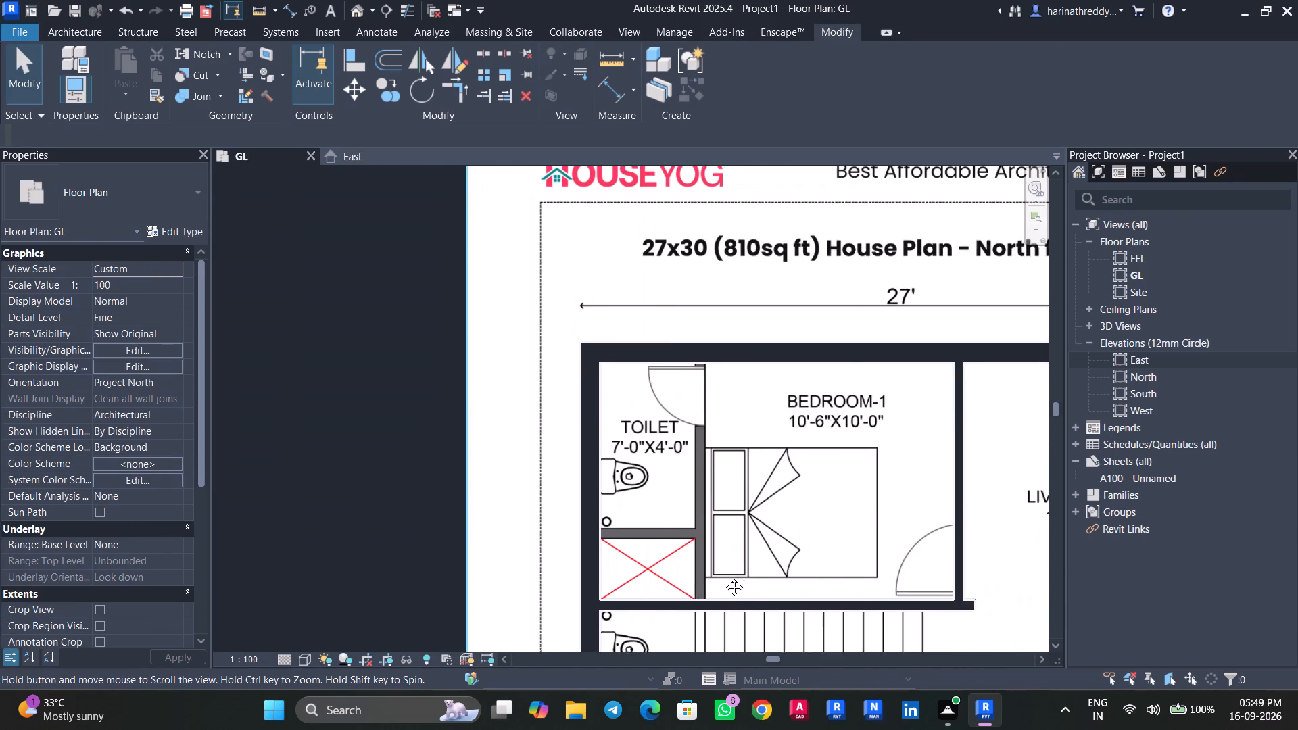
middle_drag(724, 577, 721, 578)
click(866, 608)
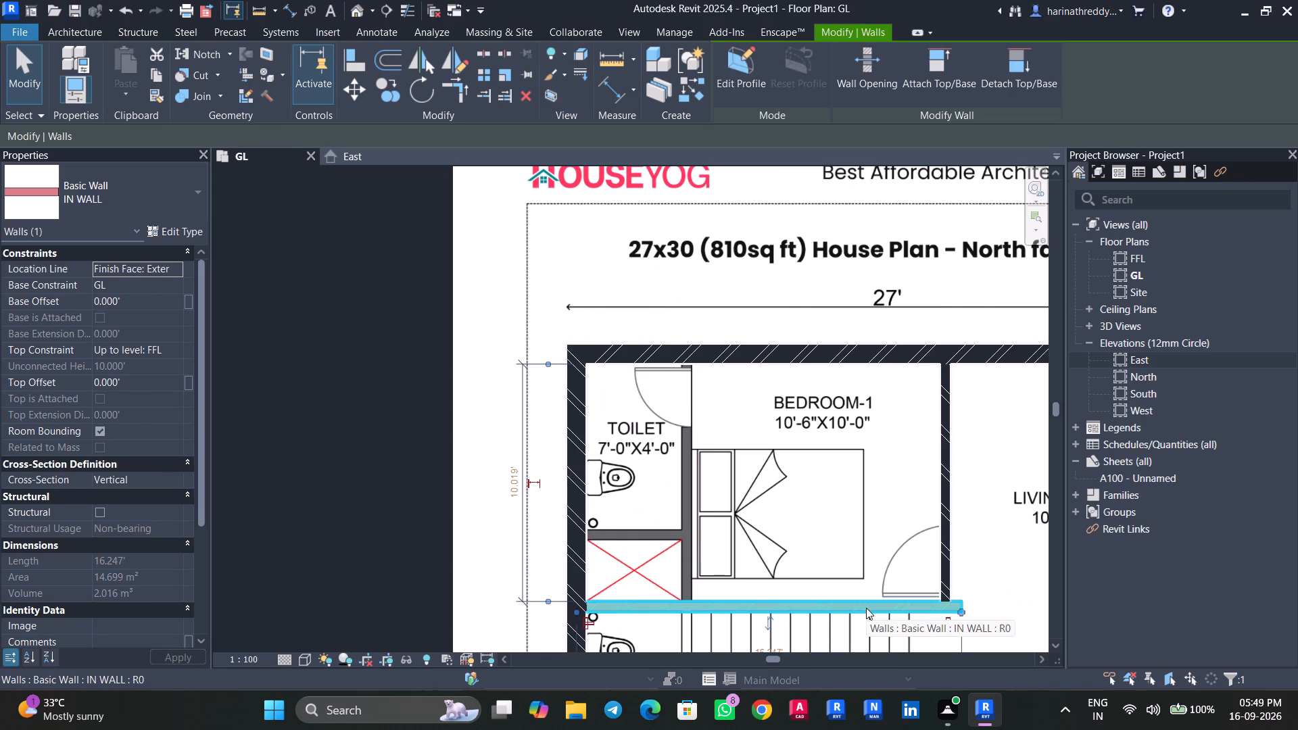
key(Escape)
Draw an IN WALL about 10' long between the 7'-0"X4'-0" TOILET and BEDROOM-1, from the staircase-side wall to the exterior wall.
key(w)
key(a)
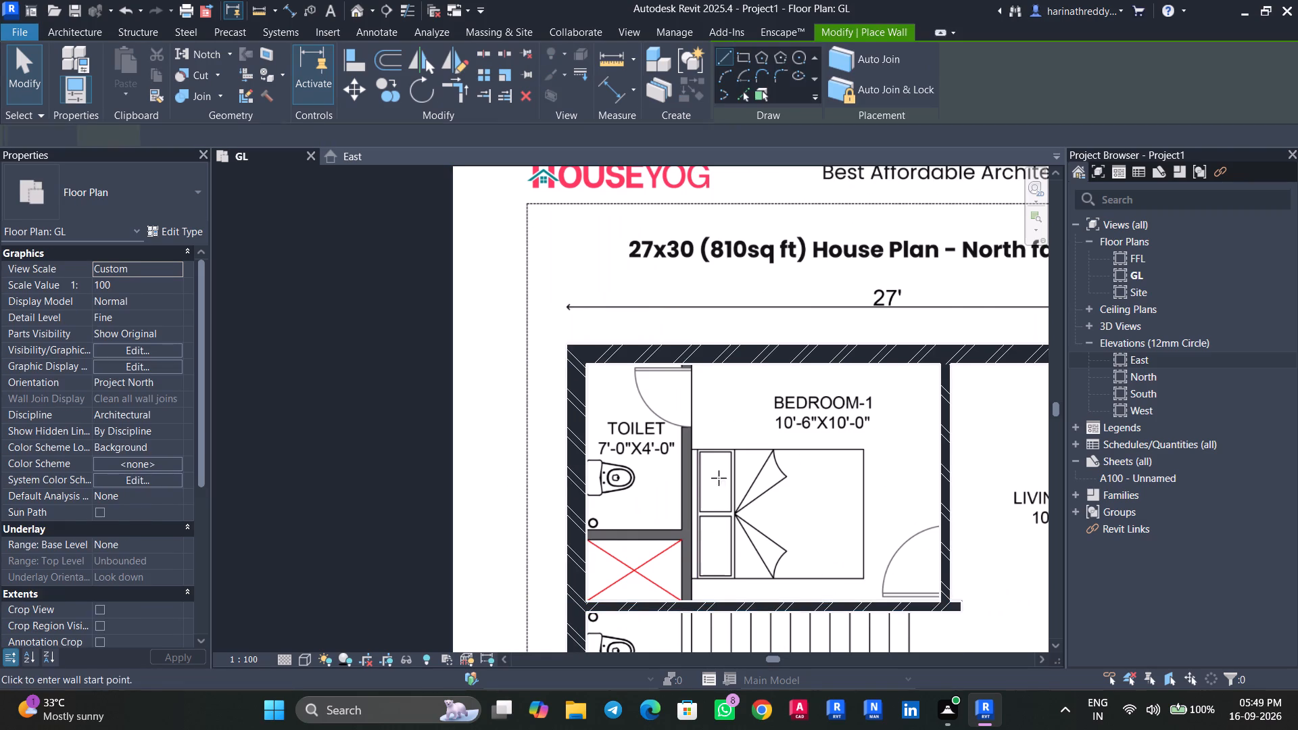
scroll(689, 602, up, 4)
click(694, 576)
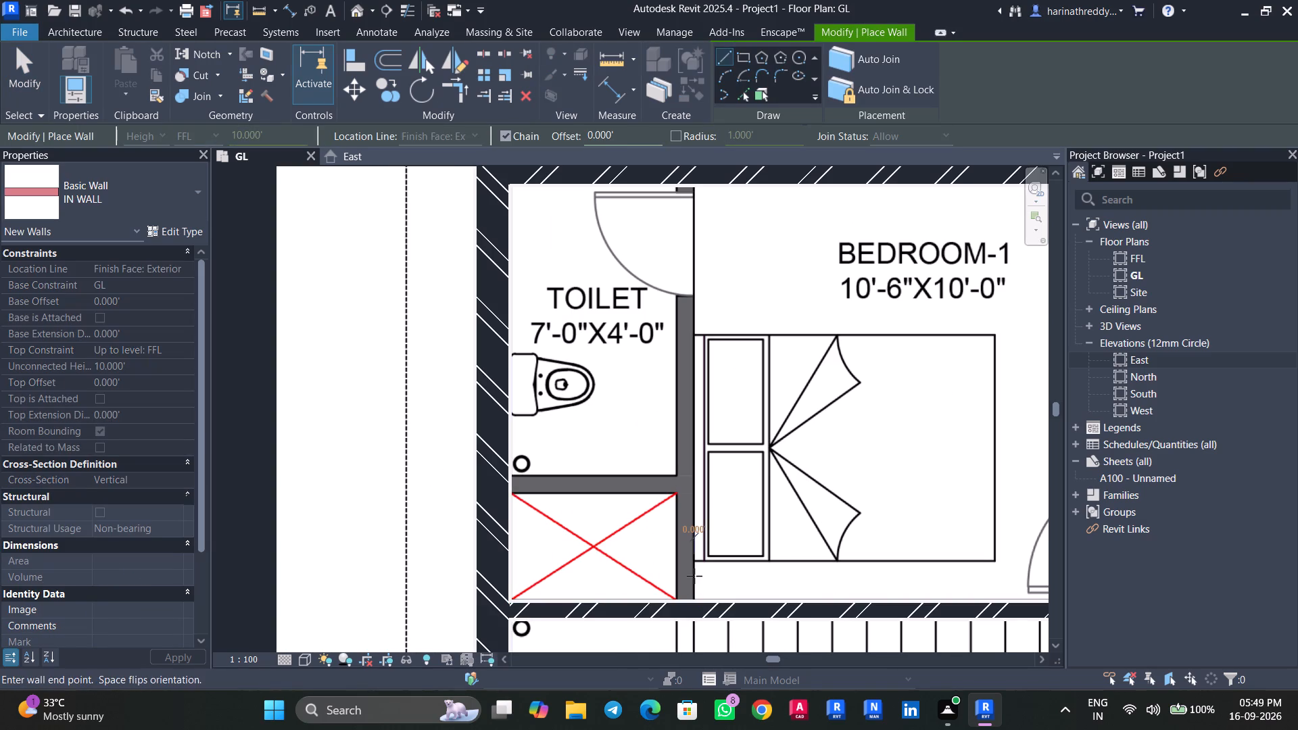
key(Escape)
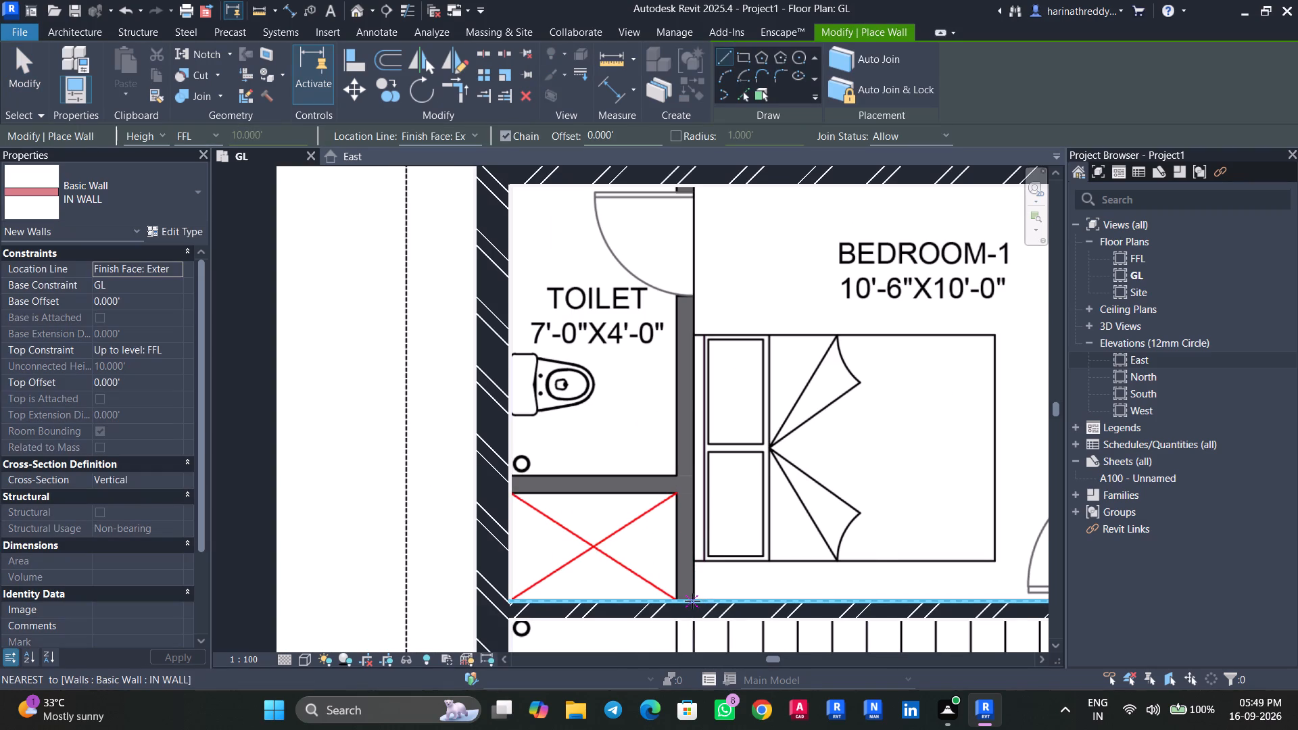
click(692, 601)
key(space)
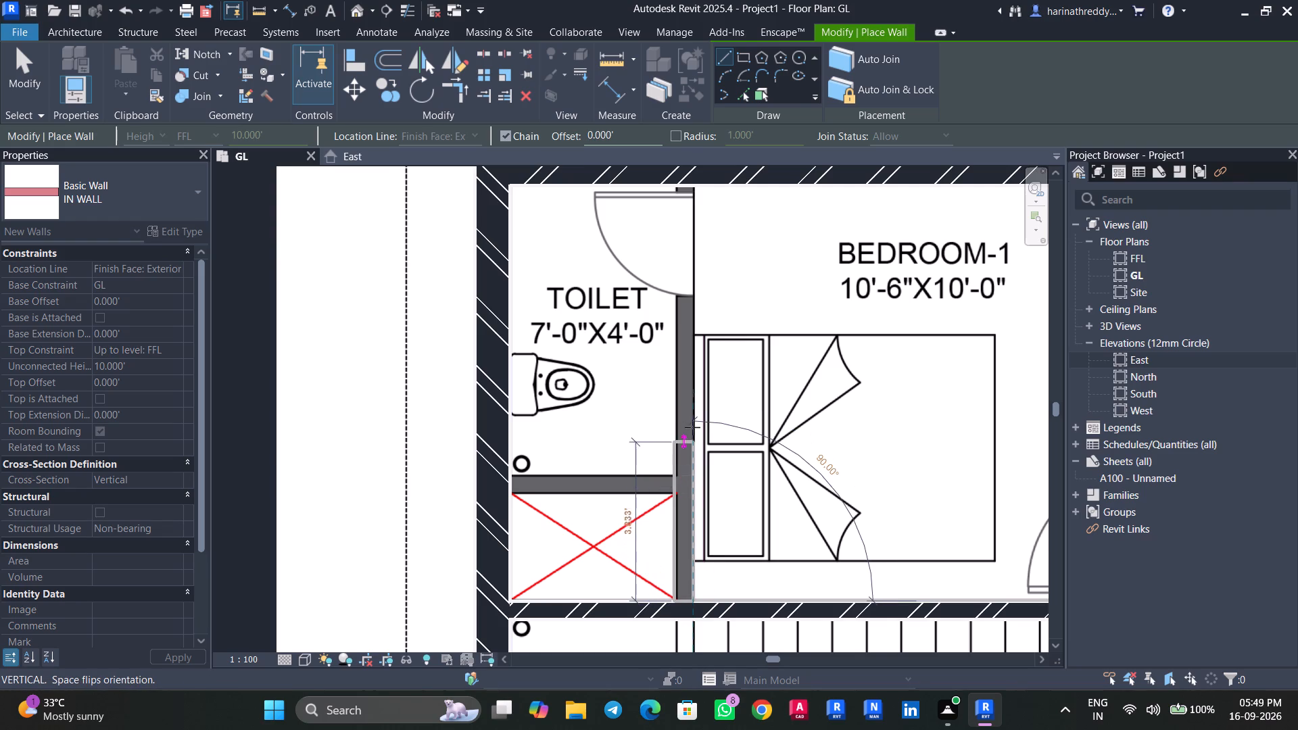
middle_drag(692, 386, 695, 591)
scroll(695, 591, up, 1)
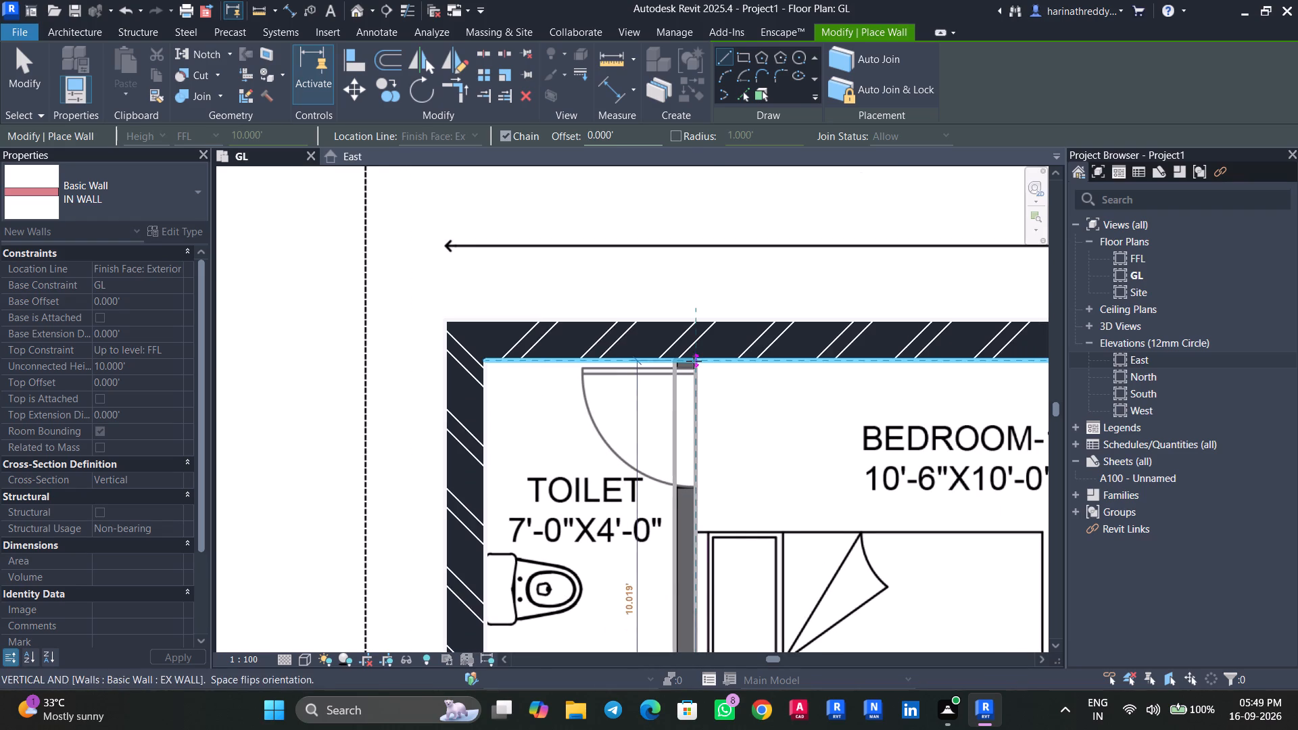
click(694, 361)
key(Escape)
key(Escape)
click(676, 454)
key(Right)
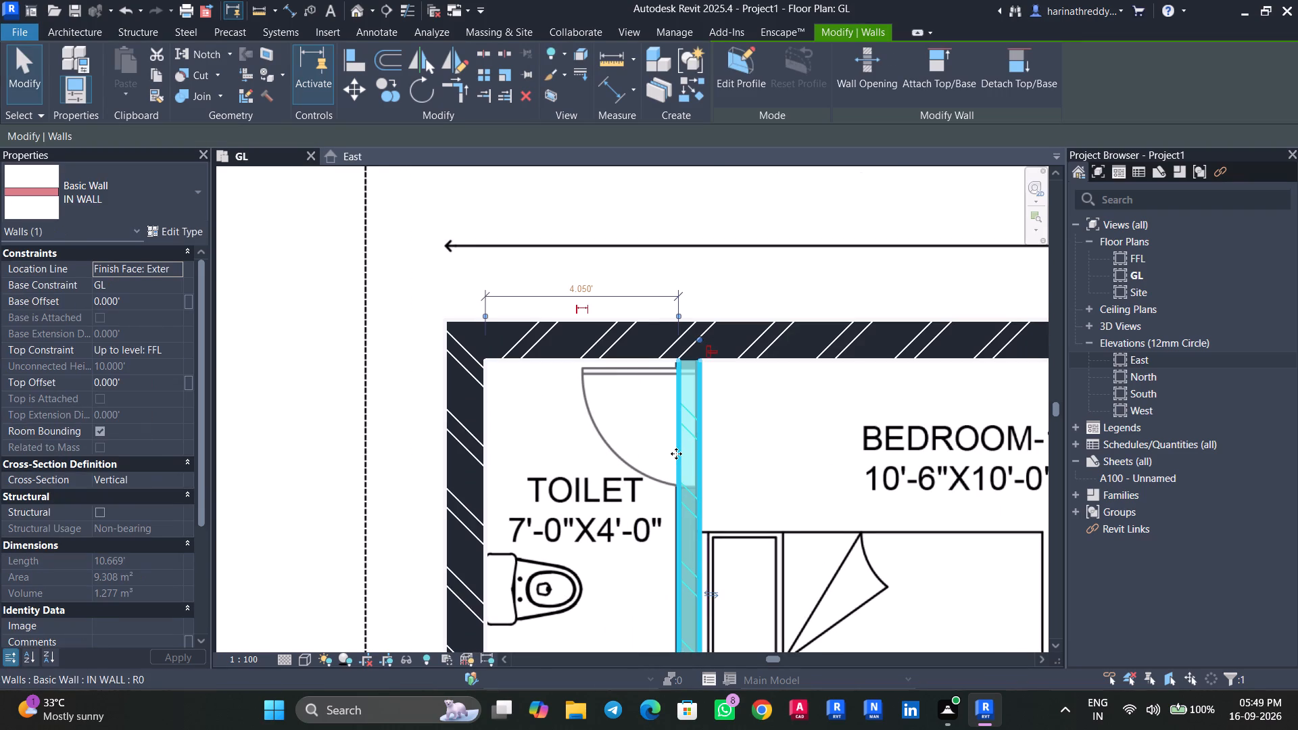
key(Escape)
Draw an IN WALL about 4.05' long between the 7'-0"X4'-0" TOILET and the red-crossed shaft.
scroll(713, 475, down, 5)
middle_drag(713, 471, 727, 354)
scroll(685, 504, up, 5)
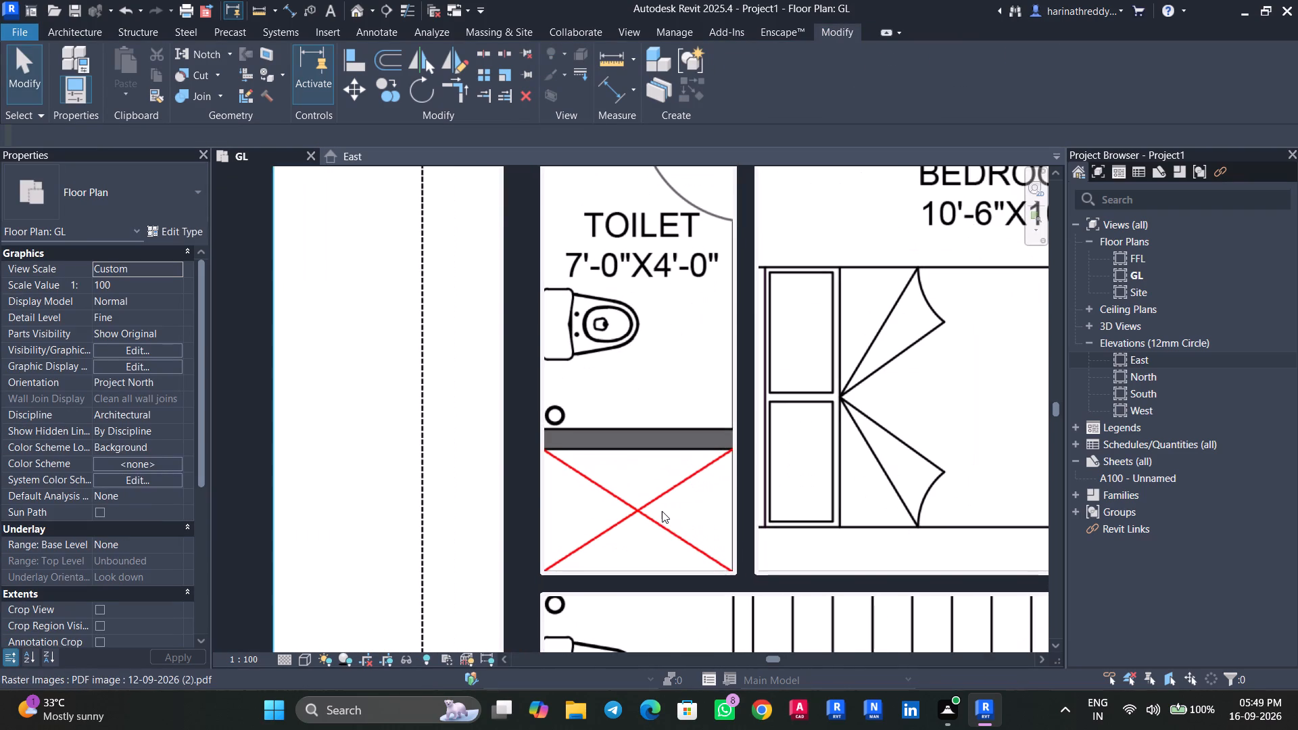
text(WA)
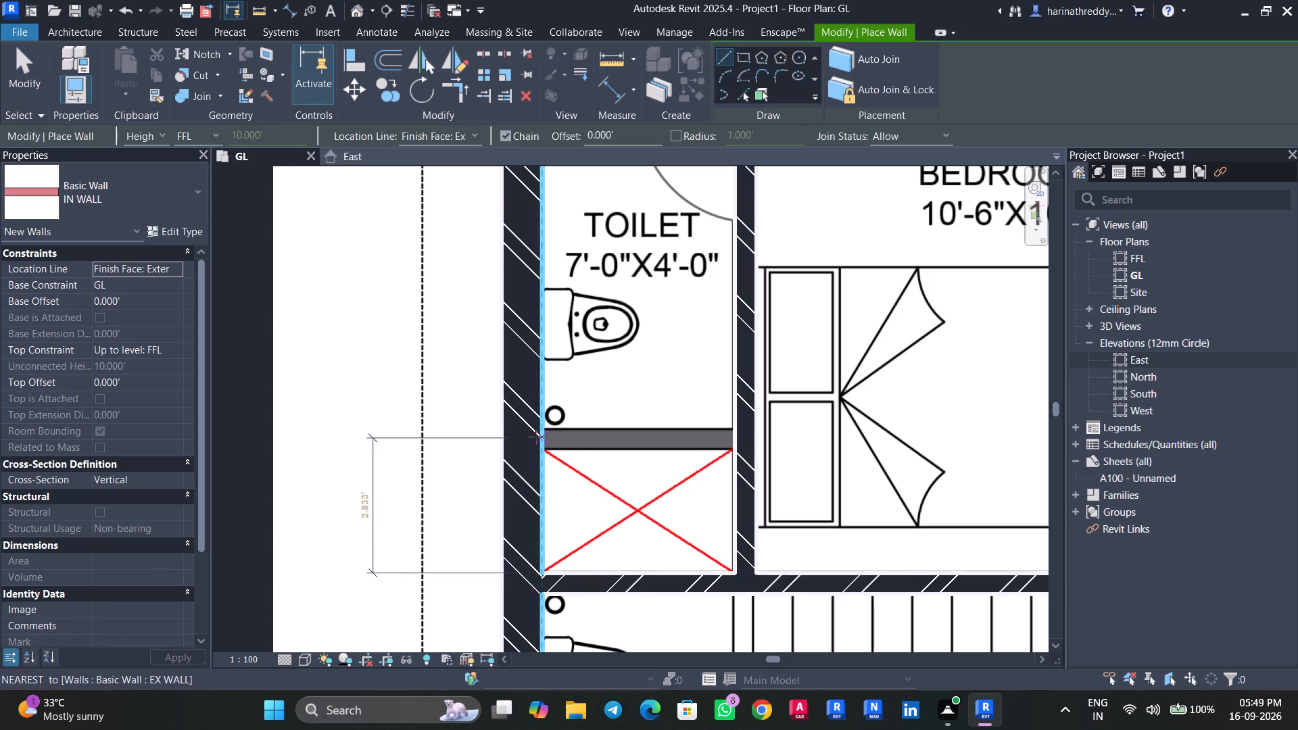
click(539, 431)
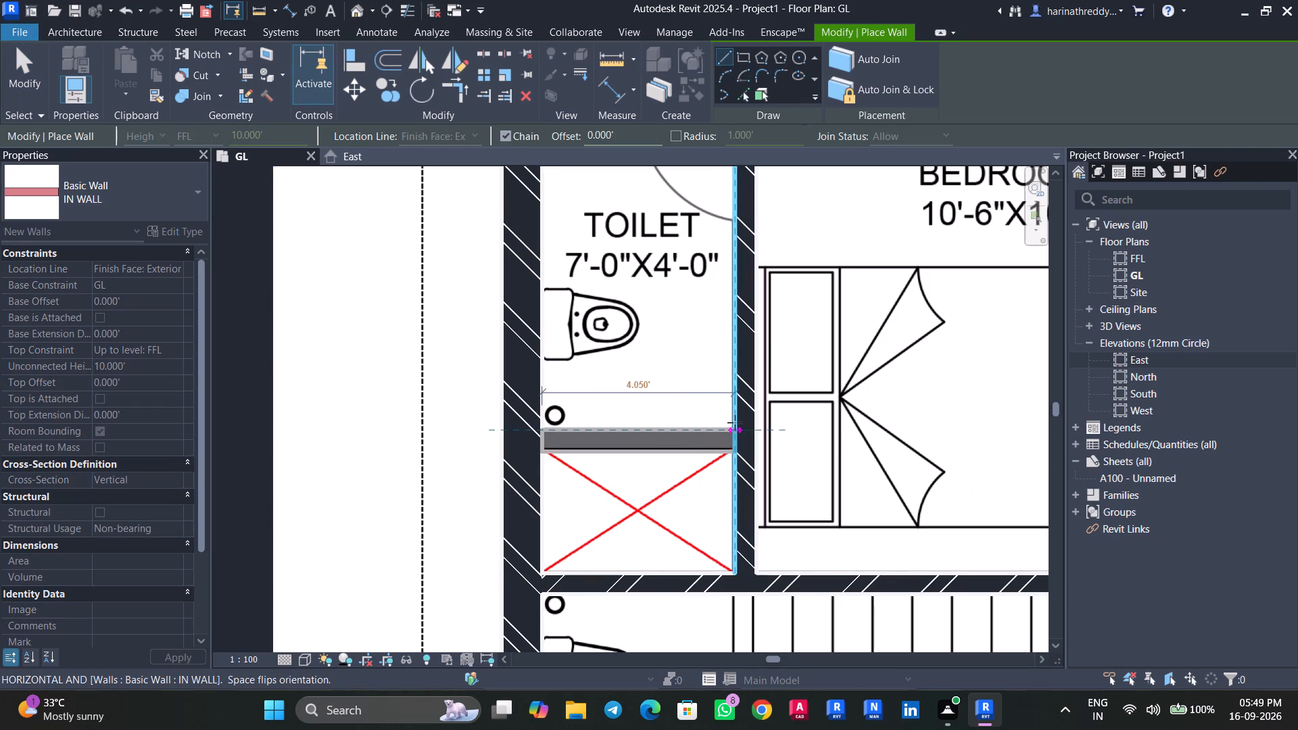
click(731, 423)
key(Escape)
key(Escape)
key(Escape)
click(661, 440)
scroll(658, 441, up, 4)
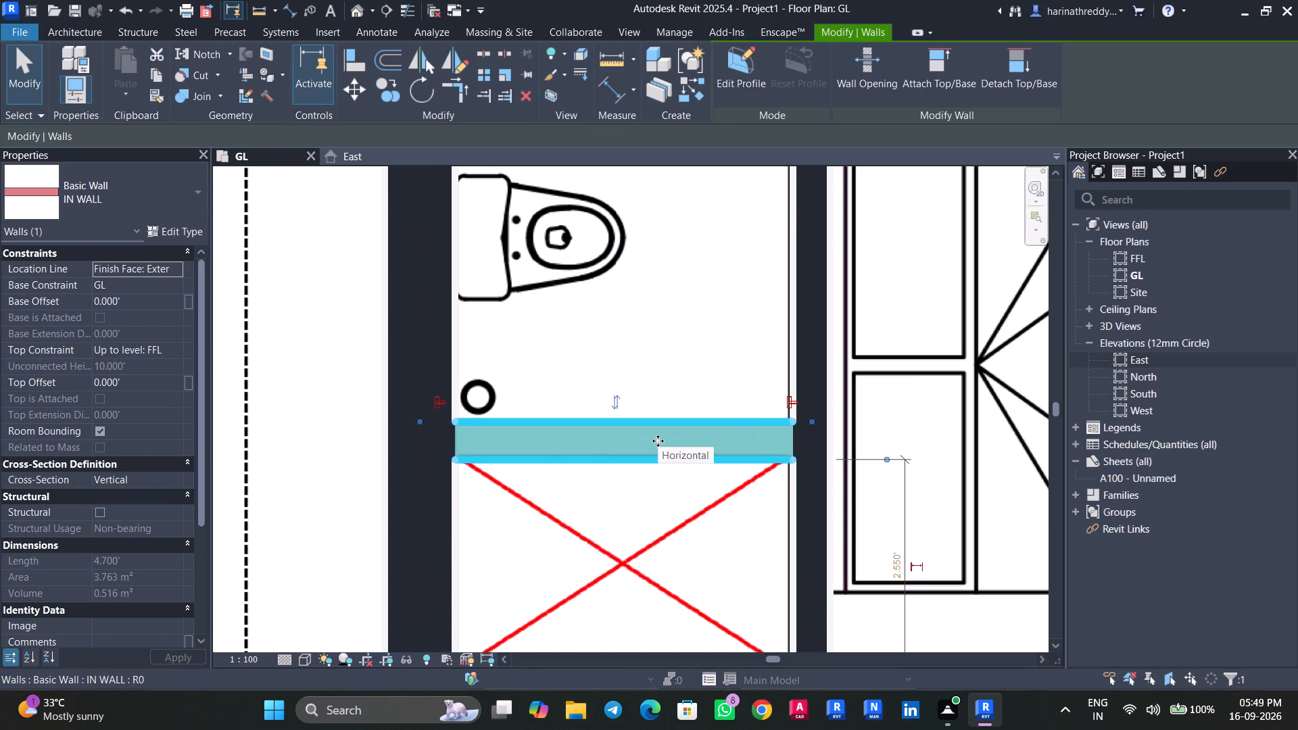
key(Escape)
scroll(611, 511, down, 5)
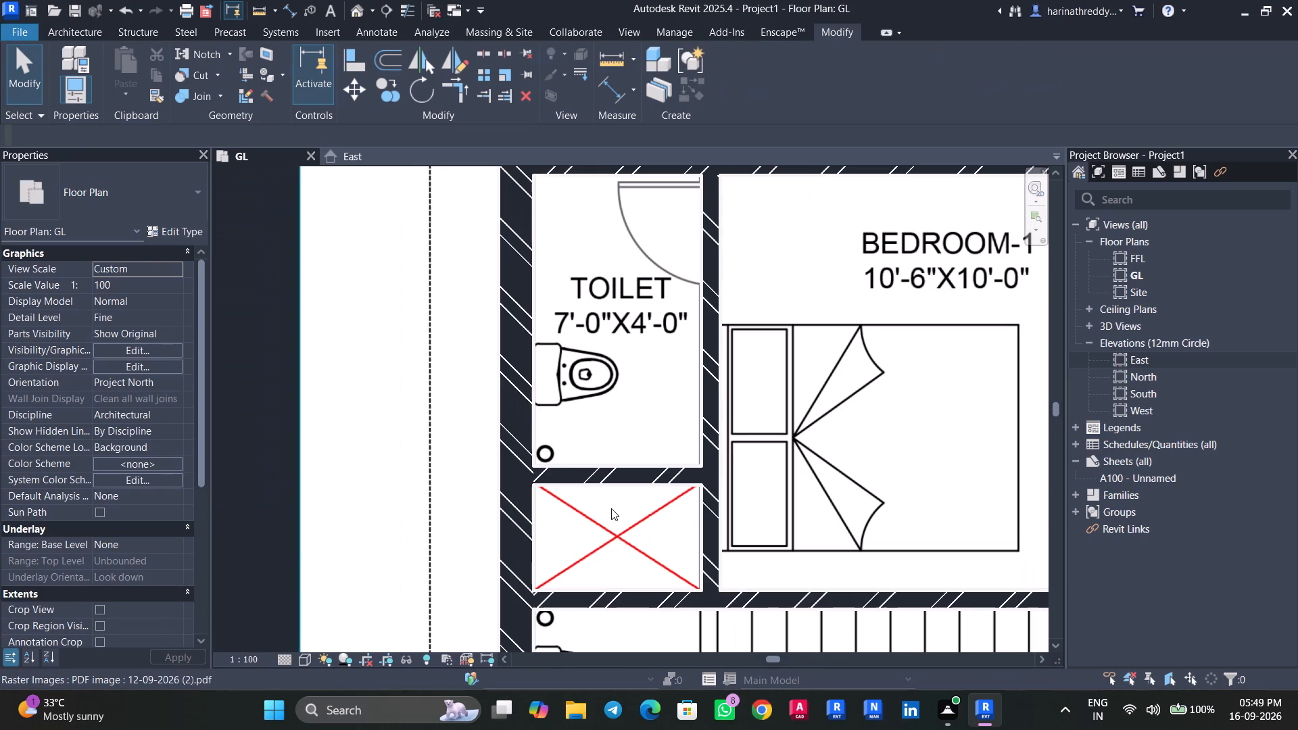
Draw two diagonal model lines across the shaft below the 7'-0"X4'-0" TOILET, tracing the red cross.
text(LI)
click(700, 591)
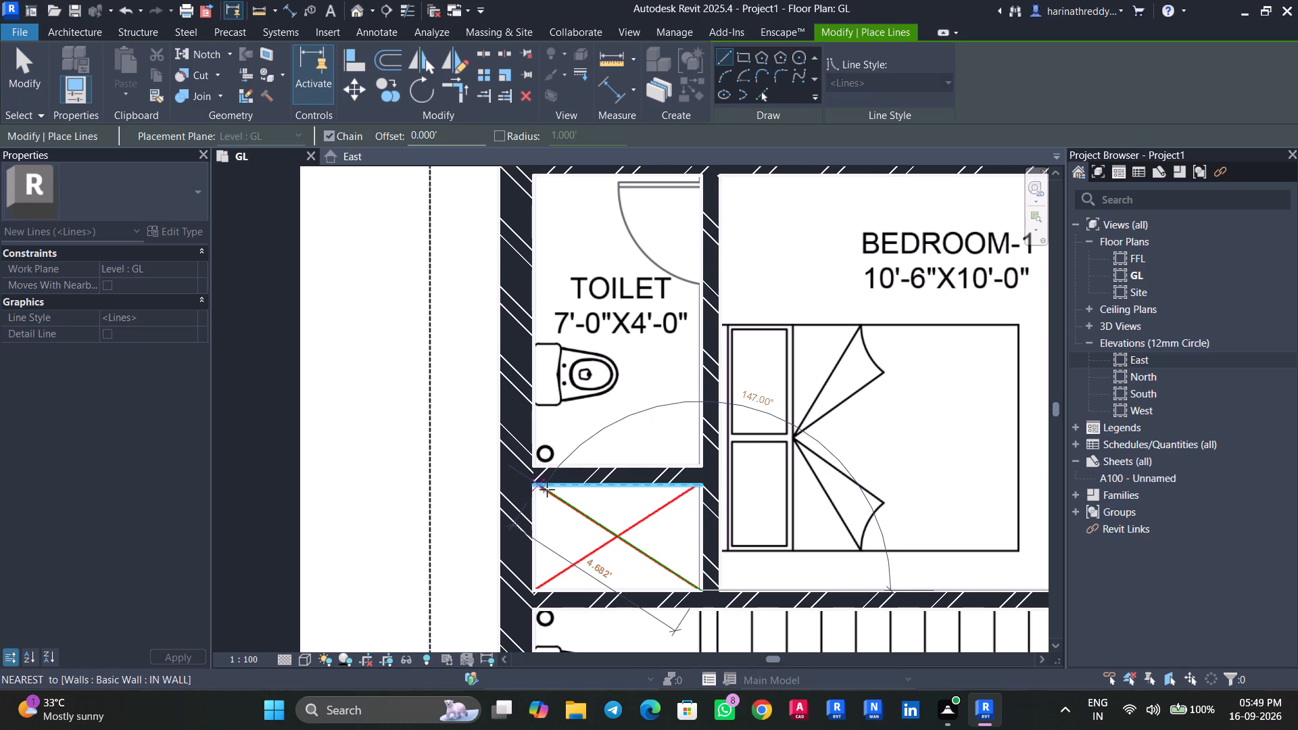
click(536, 485)
key(Escape)
click(536, 589)
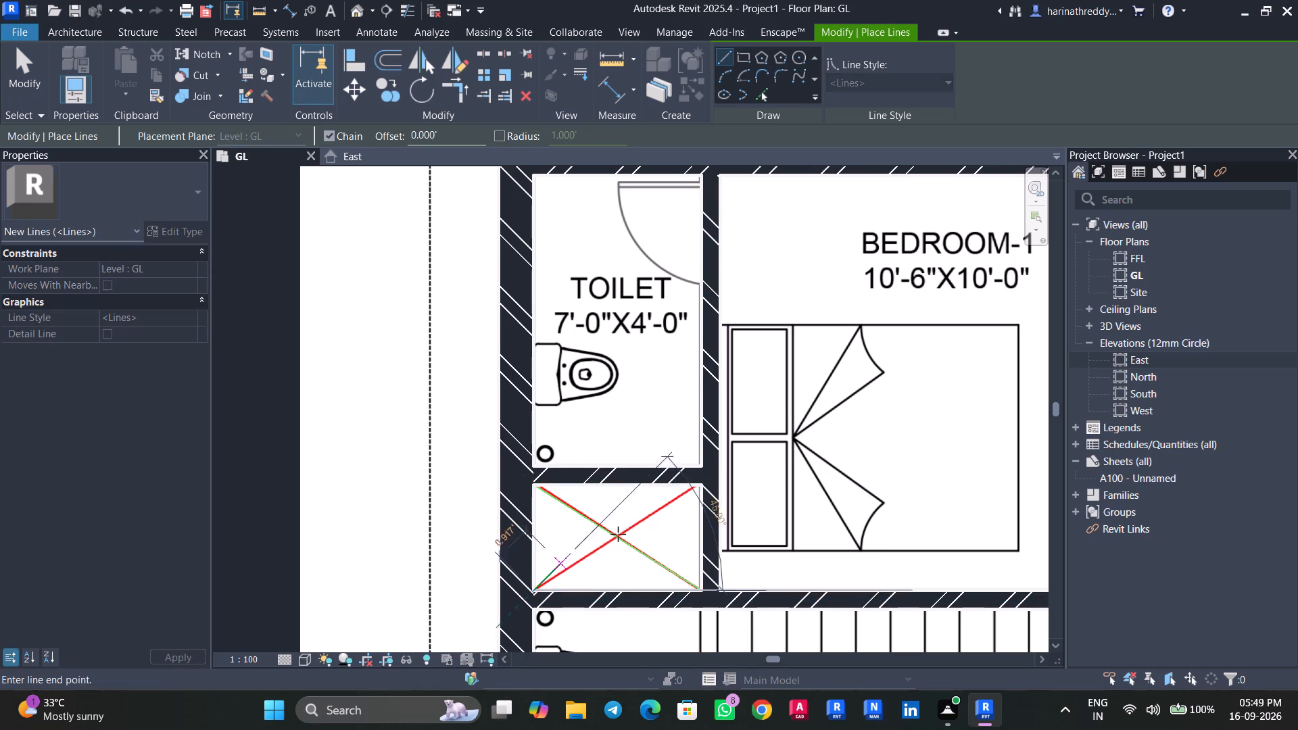
click(696, 481)
key(Escape)
scroll(594, 547, down, 5)
key(Escape)
Draw an IN WALL along the TOILET and staircase side of BEDROOM-2, from the exterior wall to the foyer corner.
middle_drag(953, 547, 807, 356)
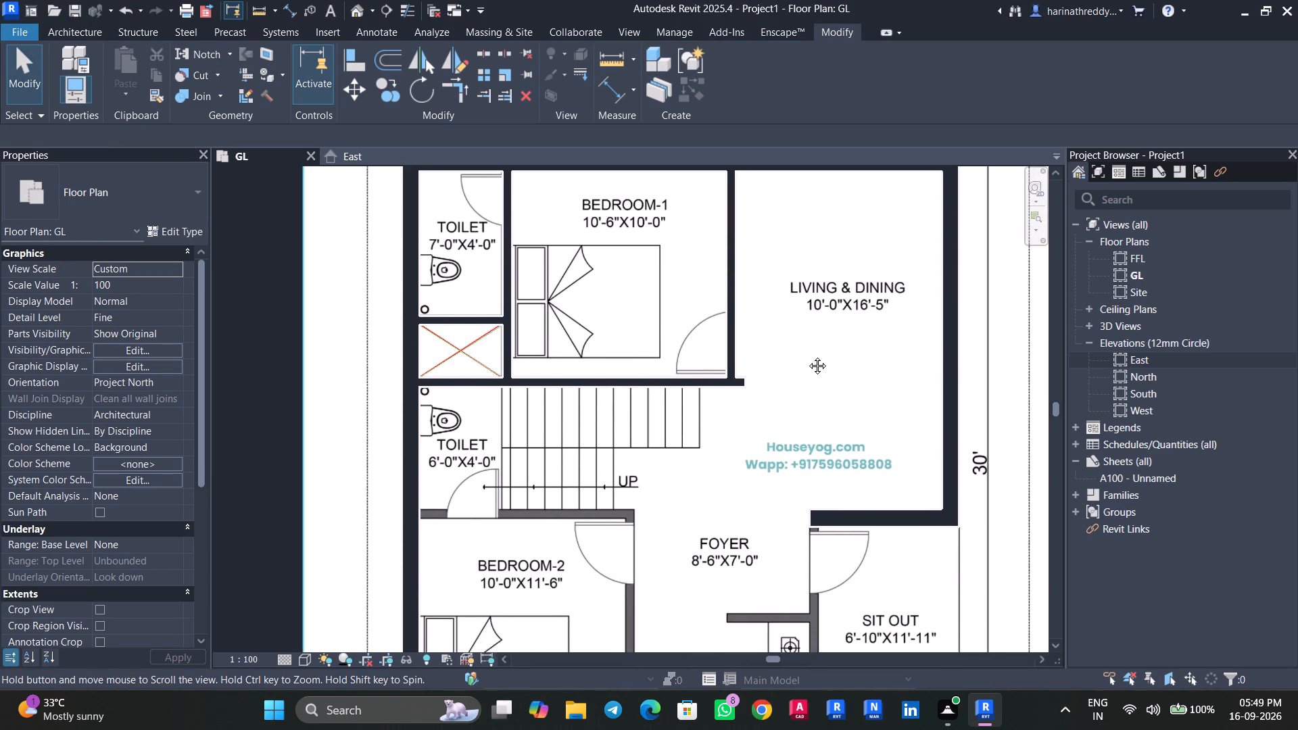
middle_drag(807, 356, 812, 308)
key(Escape)
text(WA)
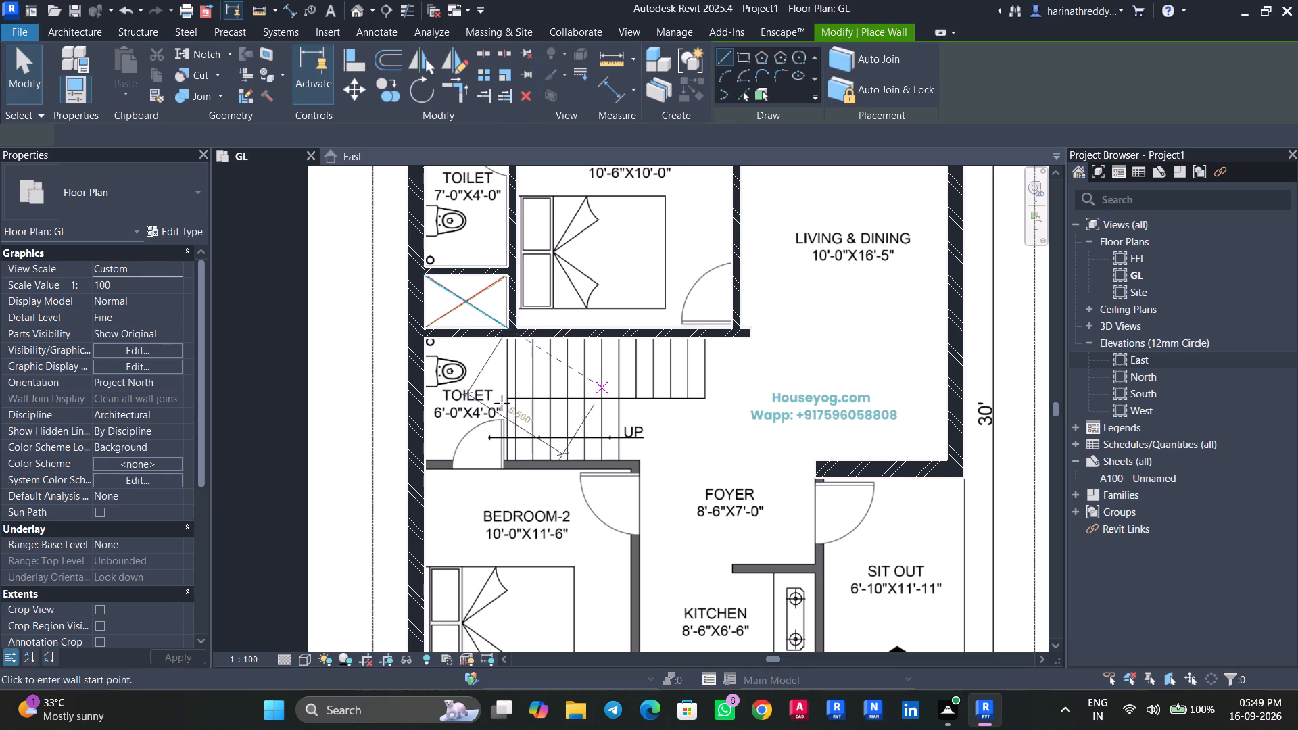
scroll(442, 464, up, 4)
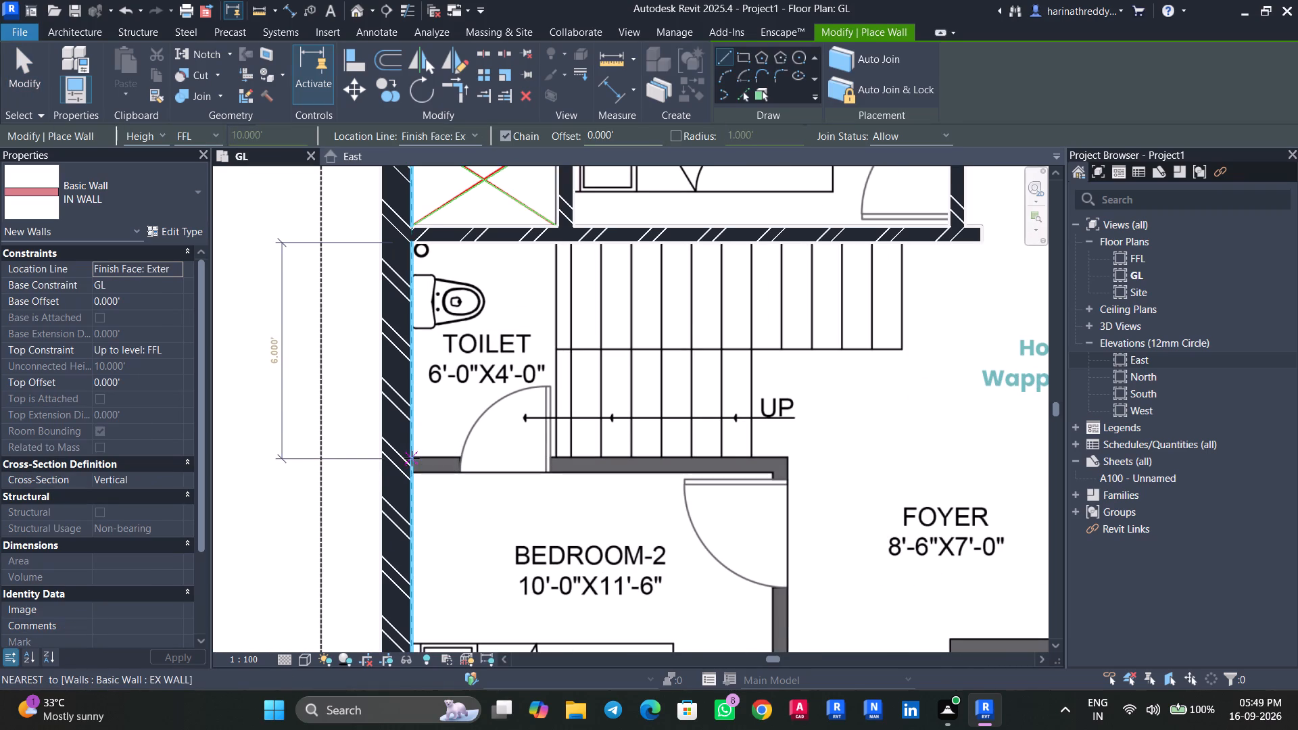
scroll(409, 474, up, 8)
click(414, 471)
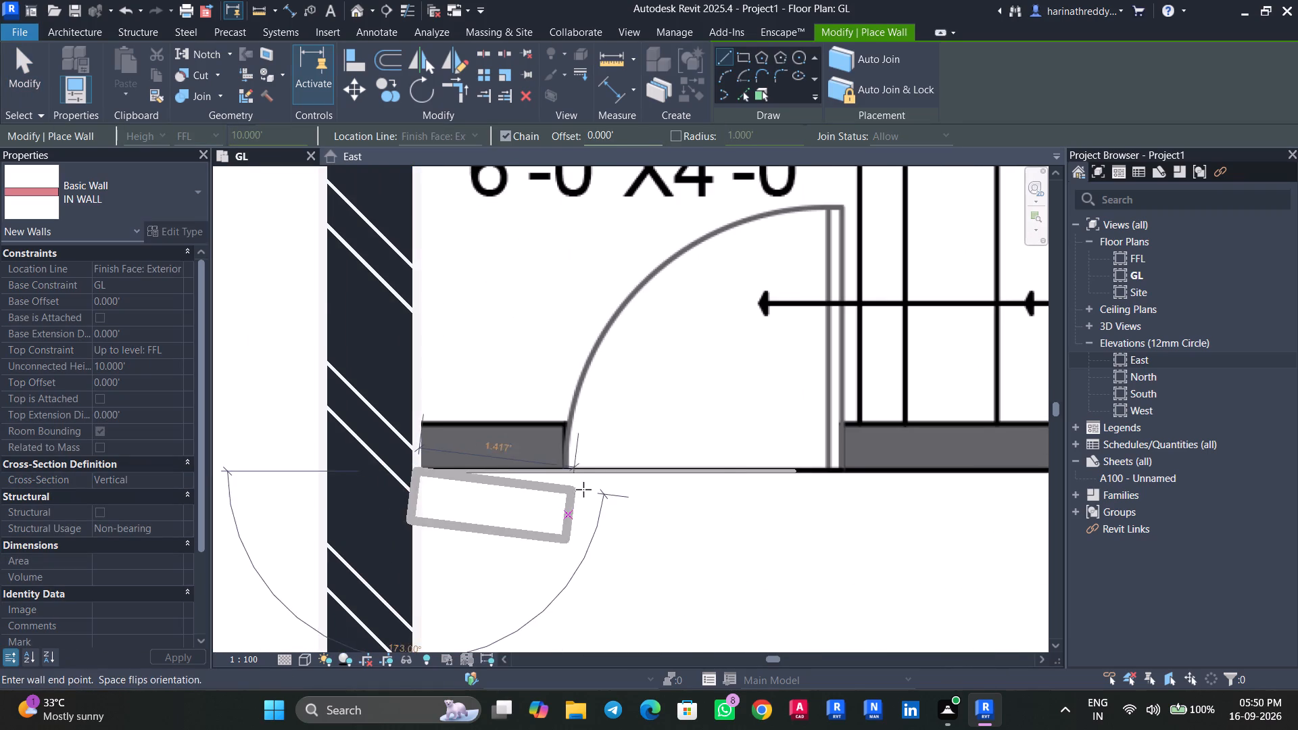
key(space)
middle_drag(686, 464, 379, 419)
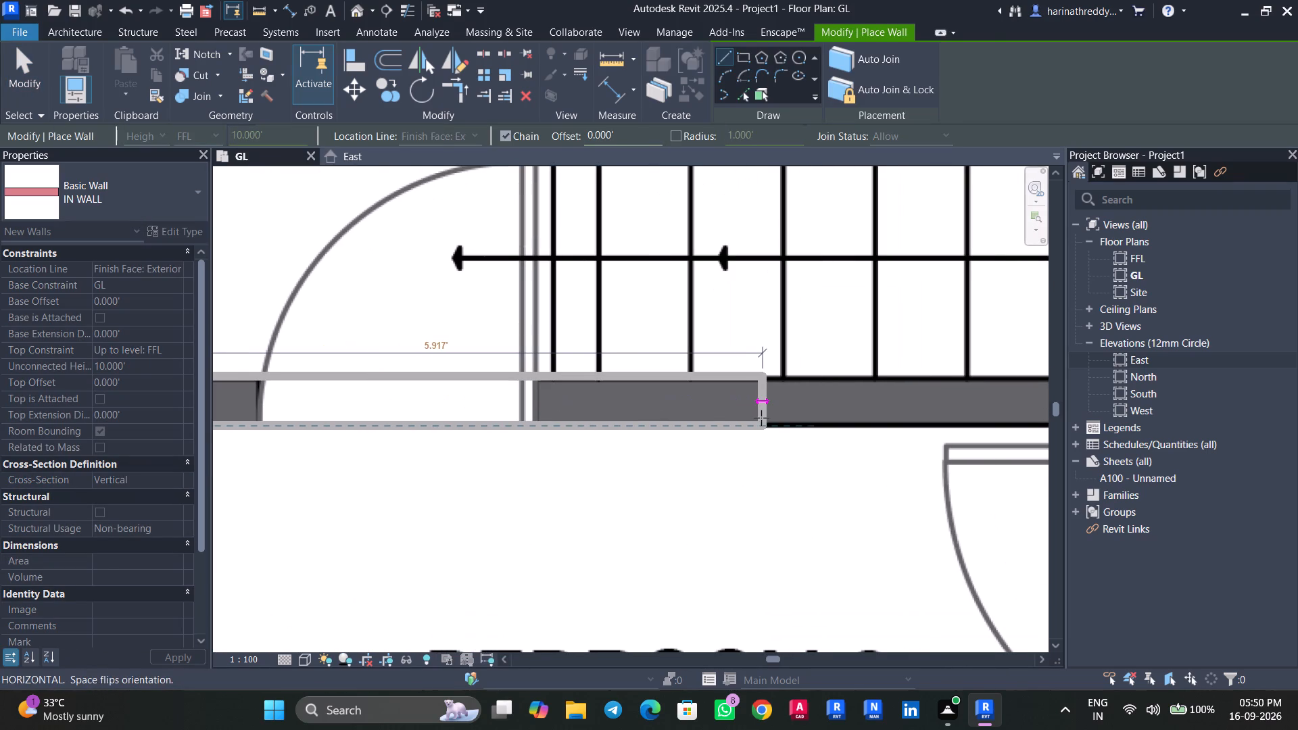
middle_drag(761, 418, 462, 440)
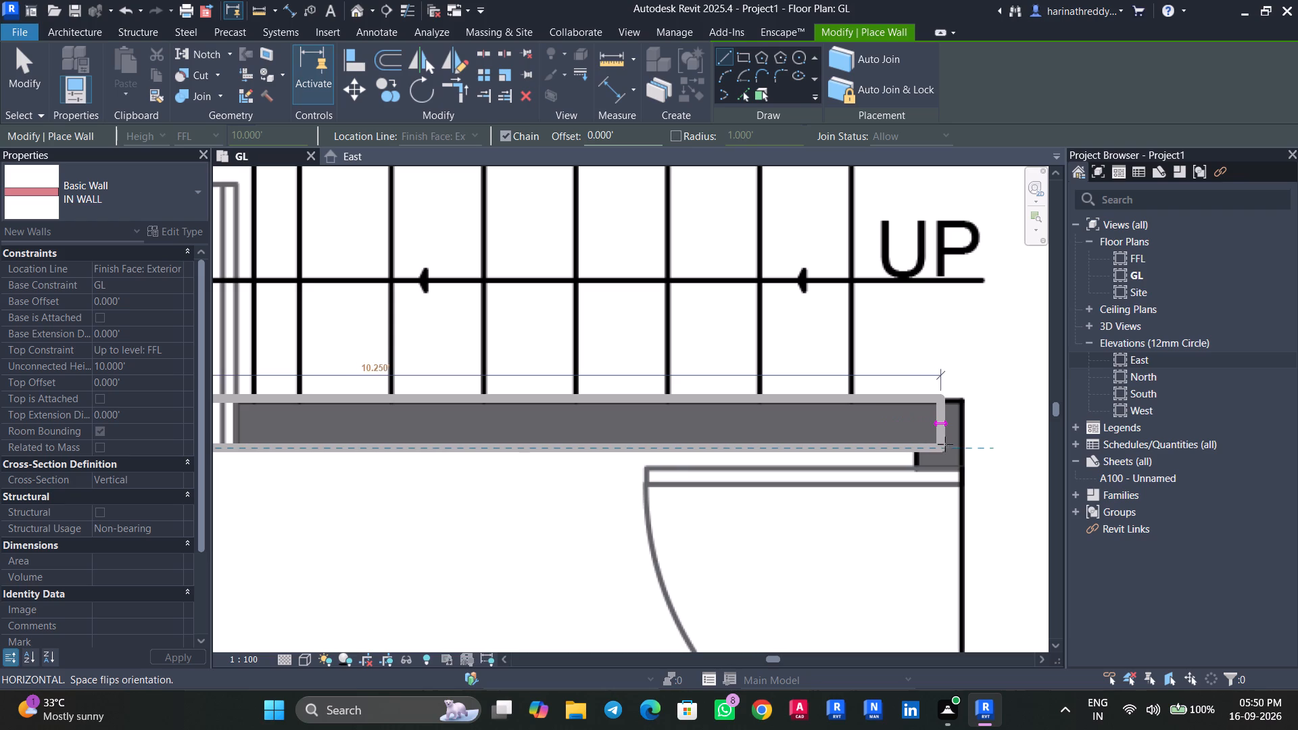
scroll(960, 445, up, 4)
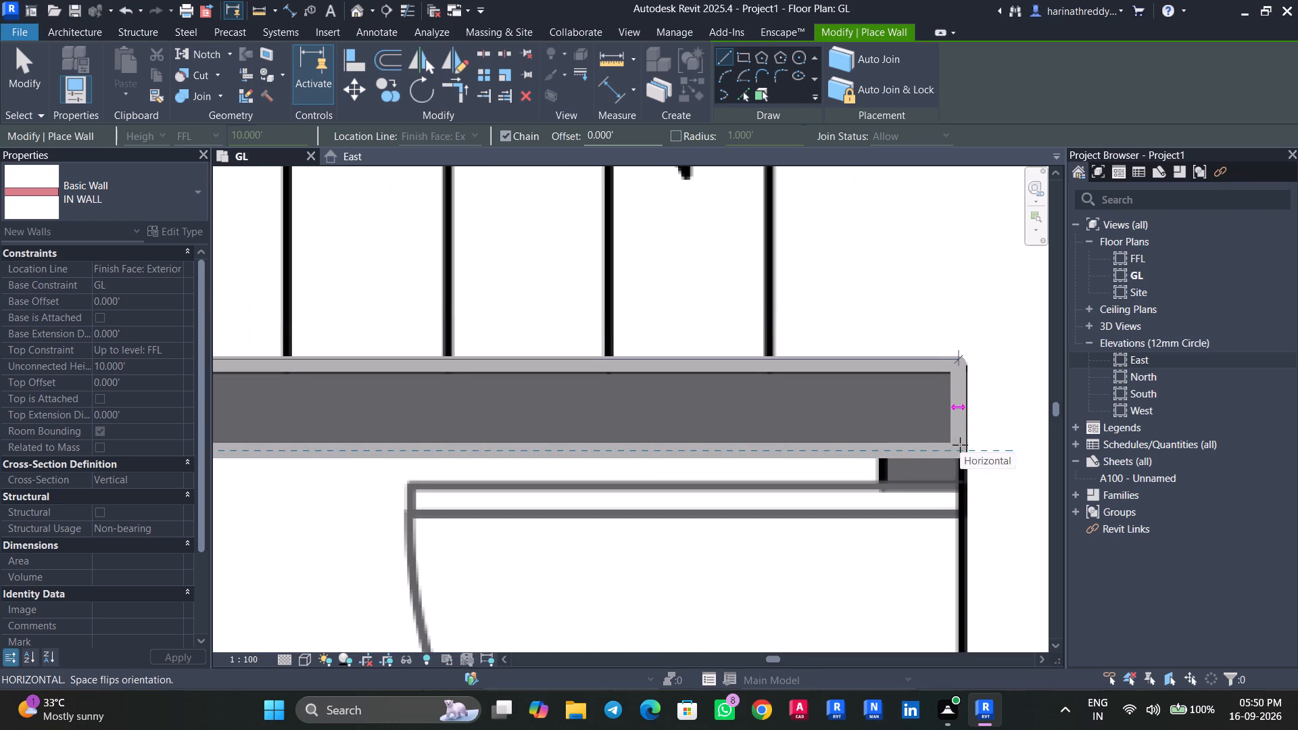
click(961, 445)
key(Escape)
scroll(888, 535, down, 7)
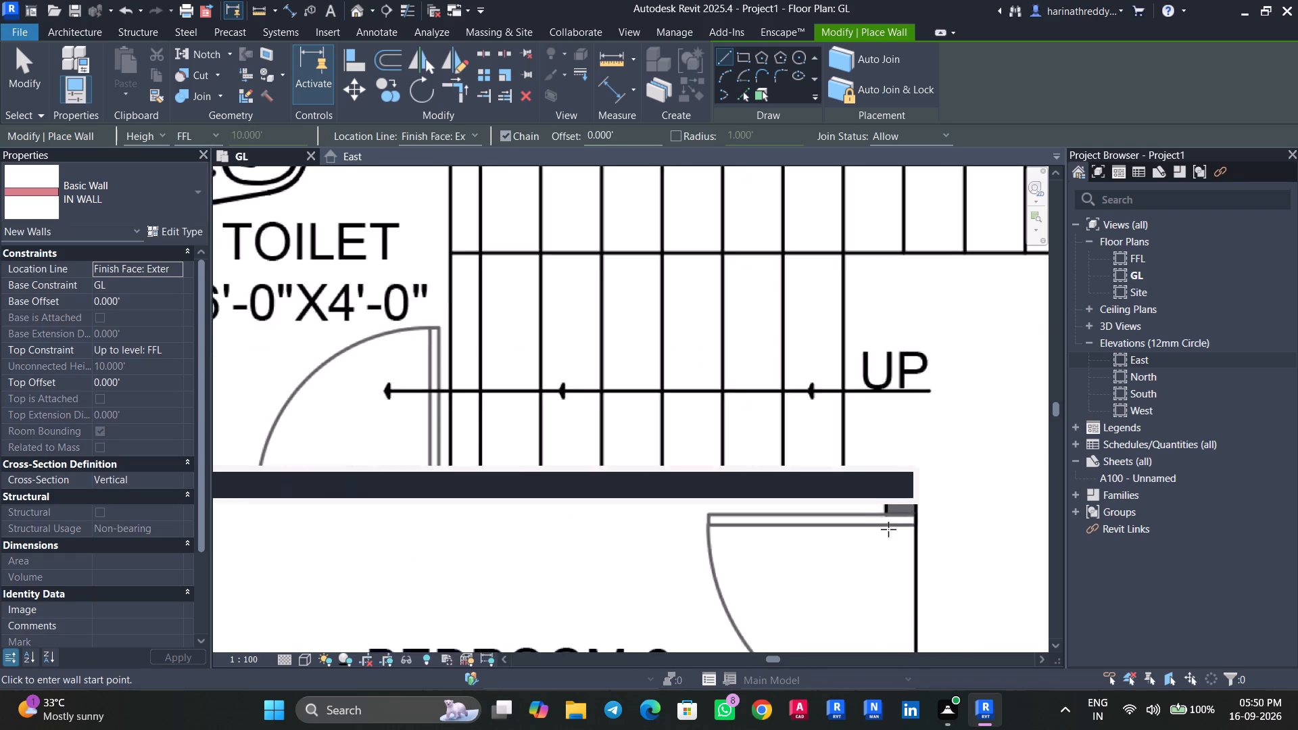
Draw an IN WALL between BEDROOM-2 and the kitchen and foyer, from the kitchen-end exterior wall to the staircase-side partition corner.
scroll(888, 529, down, 6)
middle_drag(902, 587, 873, 418)
middle_drag(873, 521, 900, 347)
scroll(896, 364, up, 1)
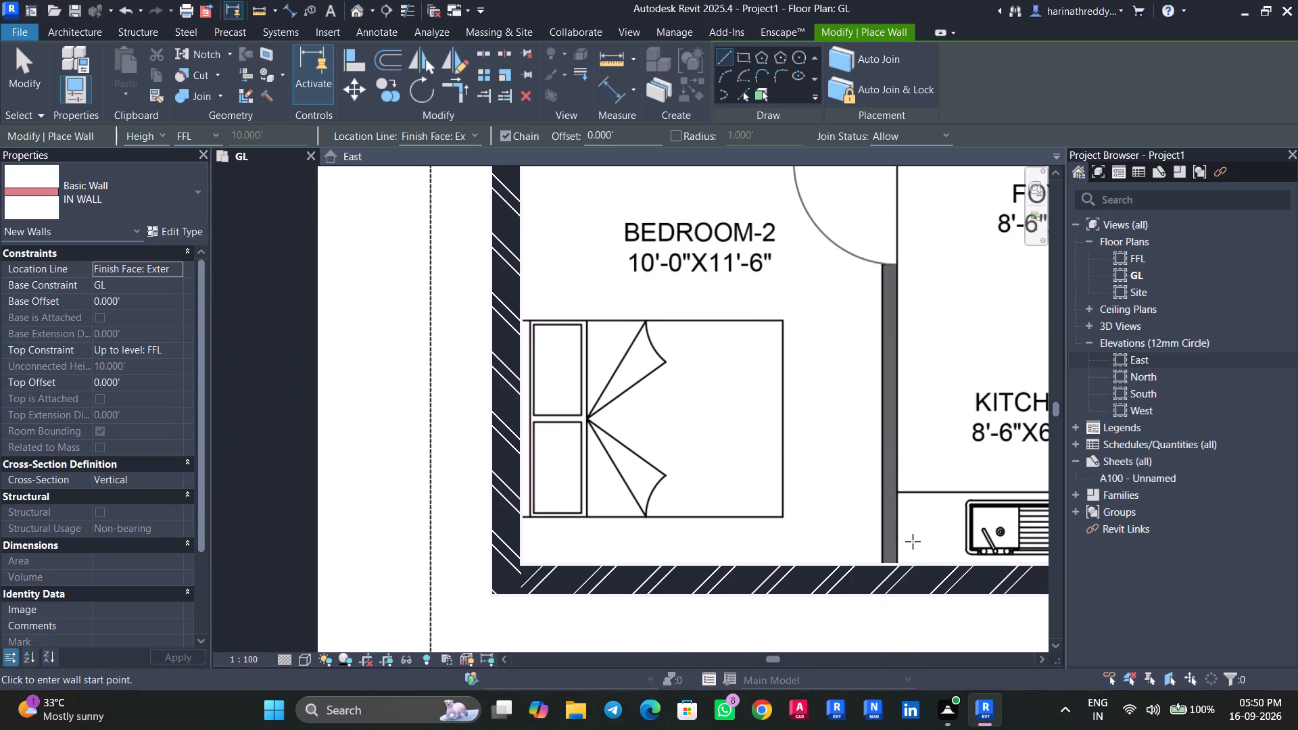
scroll(898, 566, up, 8)
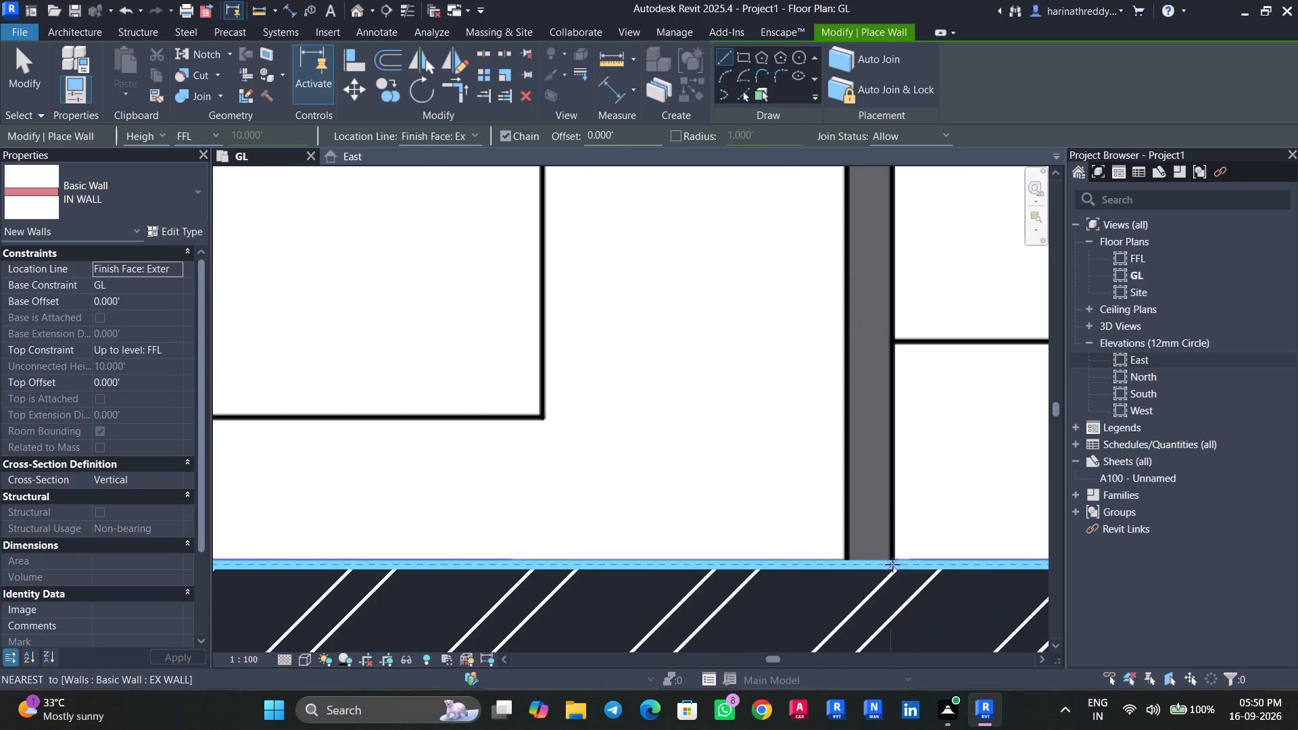
click(892, 563)
key(space)
scroll(886, 428, down, 2)
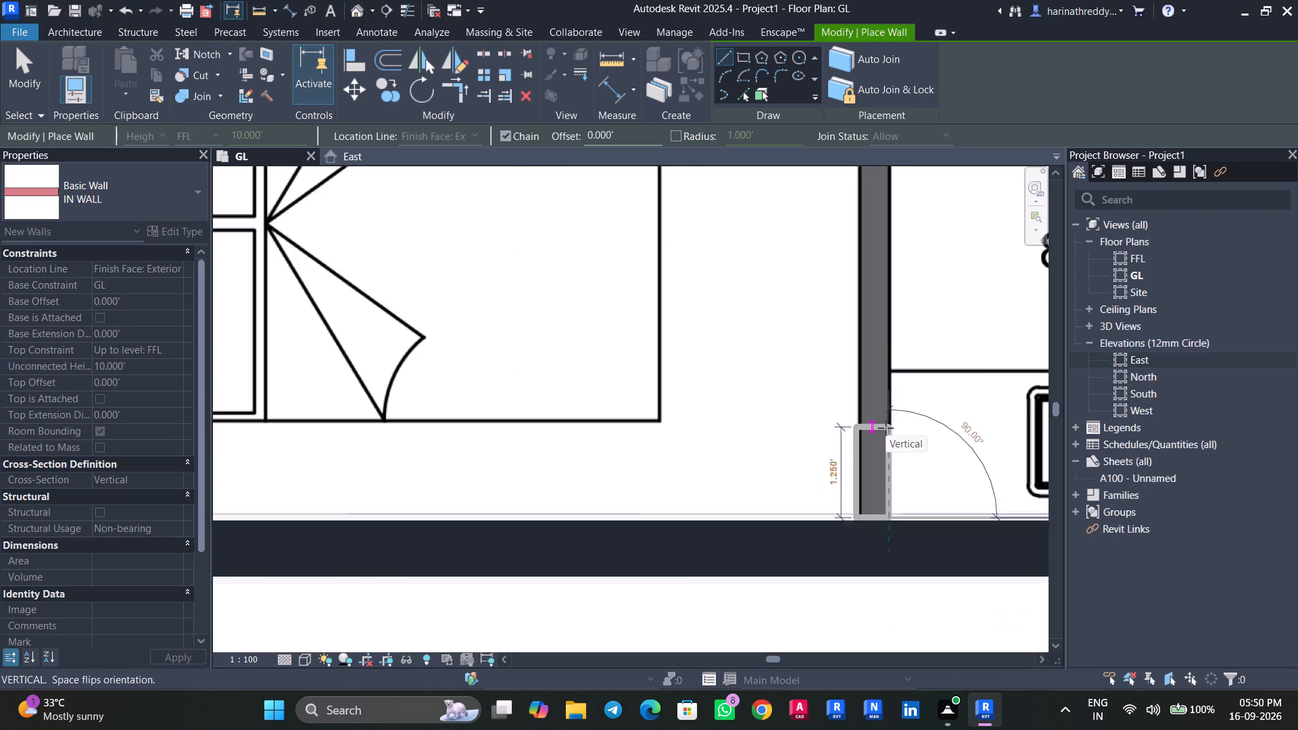
scroll(886, 428, down, 4)
middle_drag(896, 293, 895, 652)
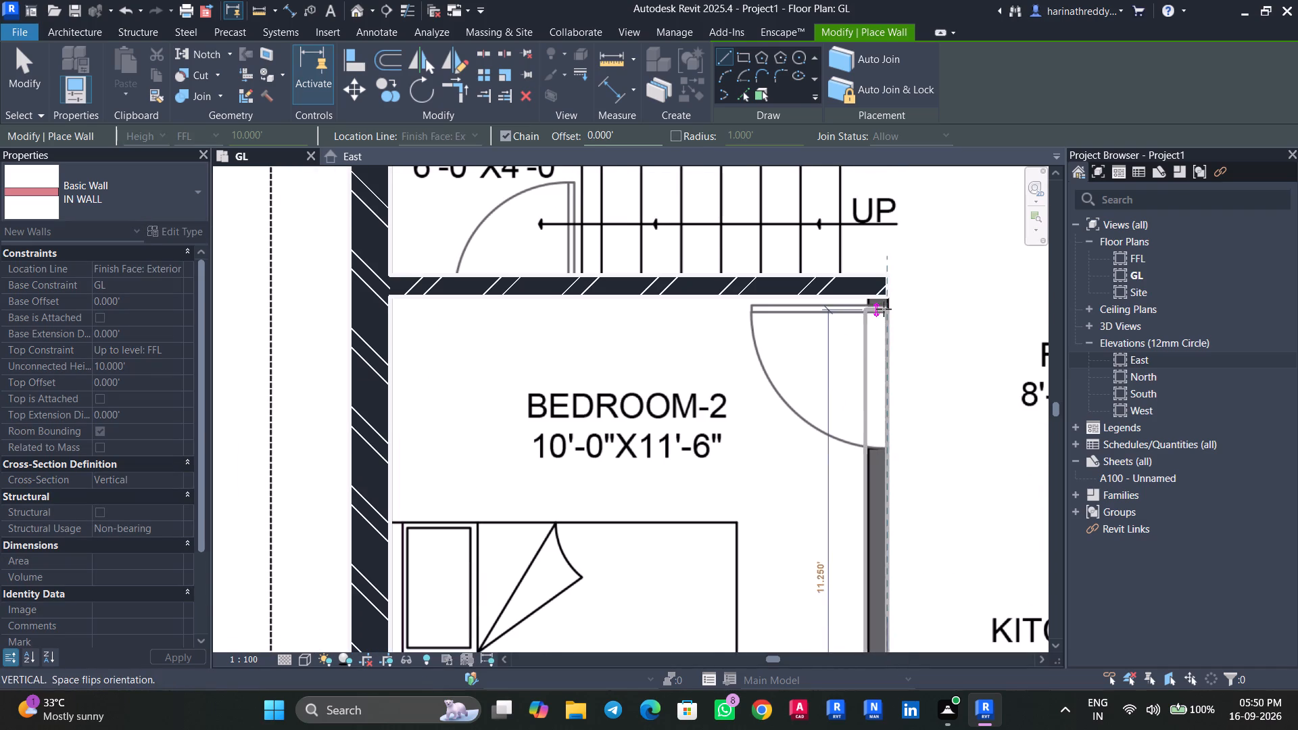
scroll(884, 309, up, 9)
click(888, 271)
key(Escape)
key(Escape)
key(Escape)
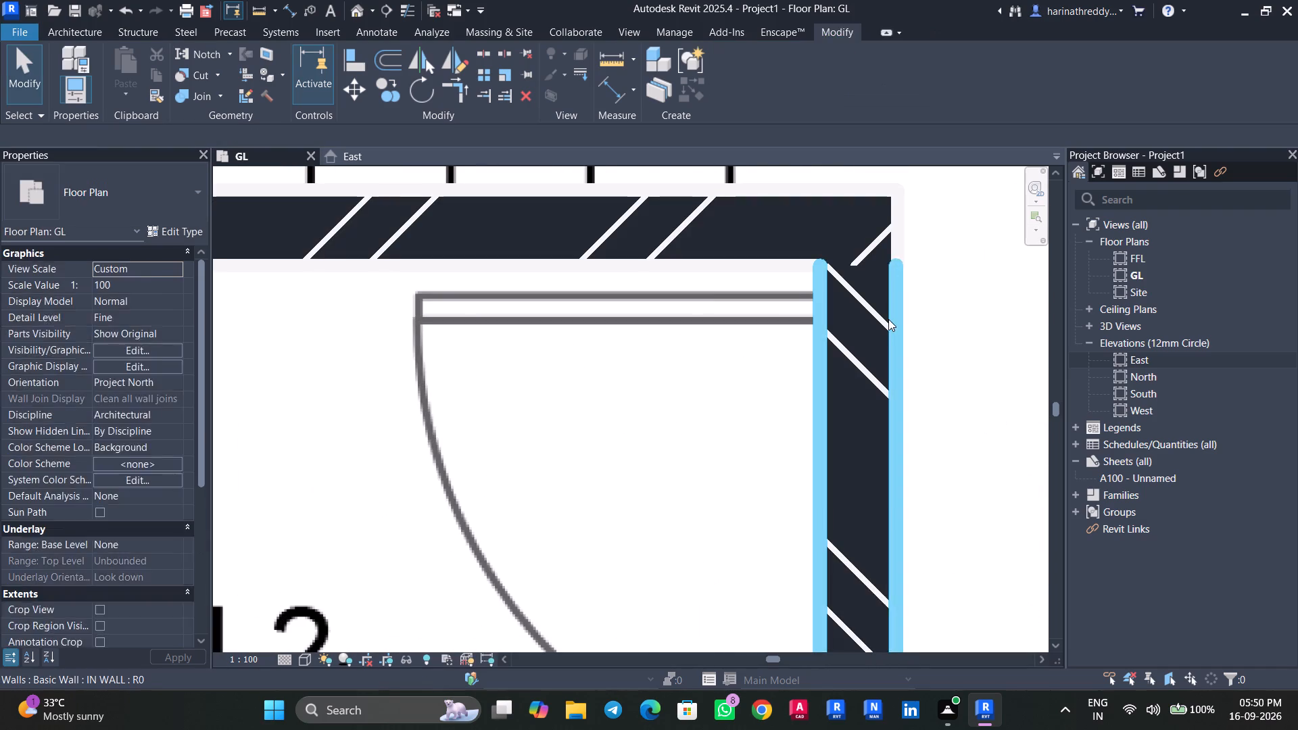
Nudge the new BEDROOM-2 partition wall one increment toward the foyer.
click(888, 319)
key(Right)
key(Escape)
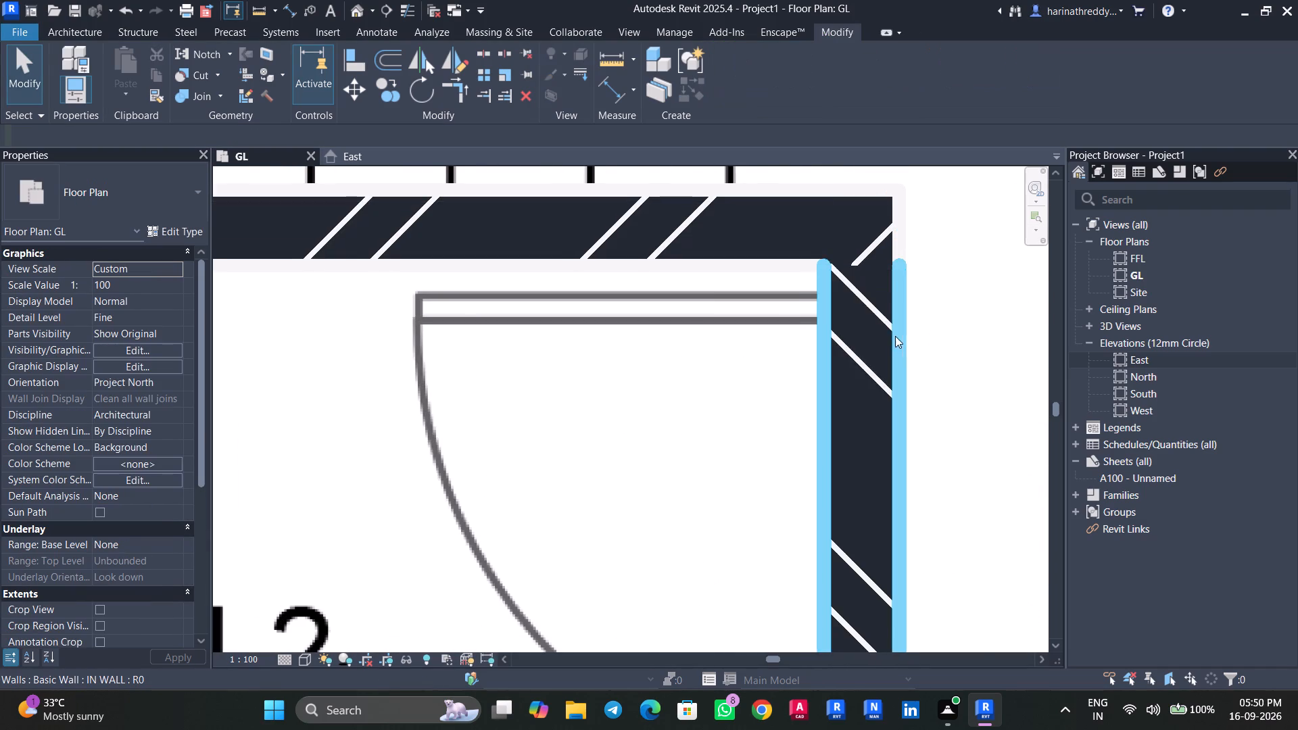
Draw an IN WALL about 12' long along the kitchen and foyer side of the SIT OUT, between the two exterior walls.
scroll(895, 336, down, 17)
middle_drag(963, 333, 683, 404)
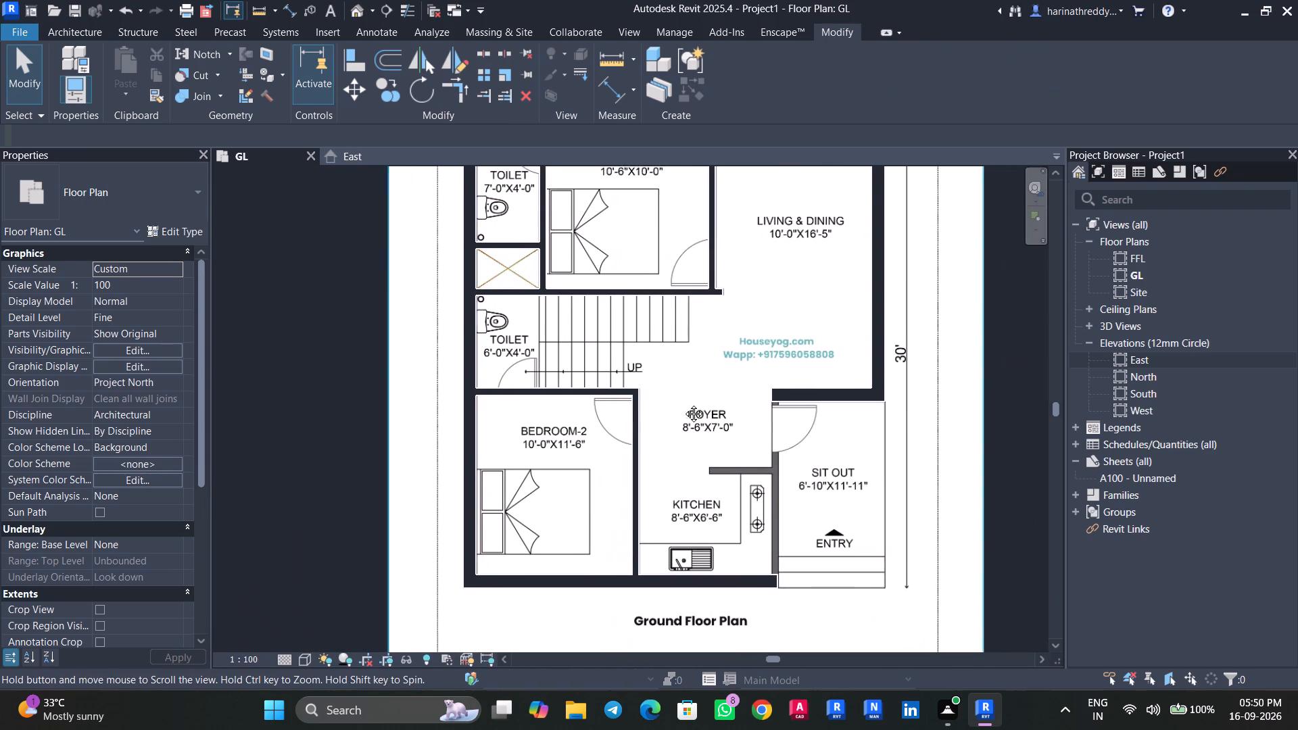
middle_drag(683, 404, 669, 399)
text(WA)
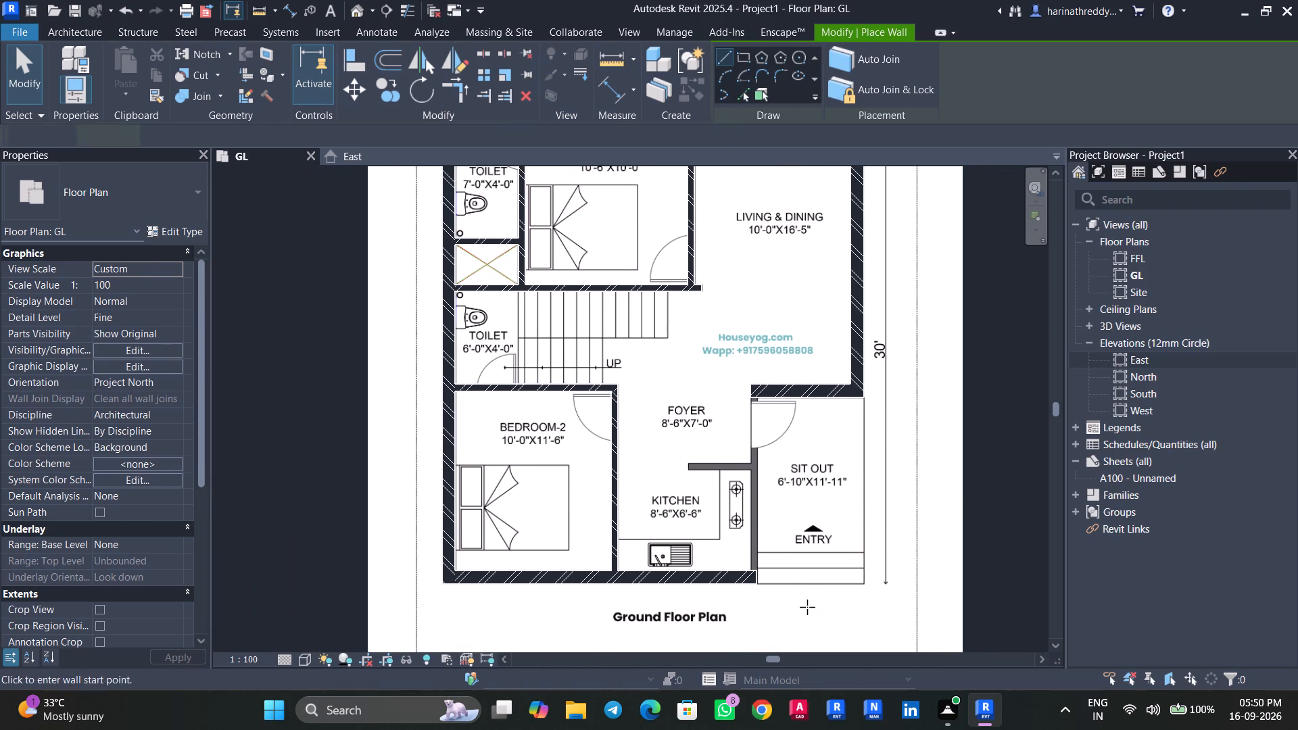
scroll(740, 562, up, 10)
click(775, 585)
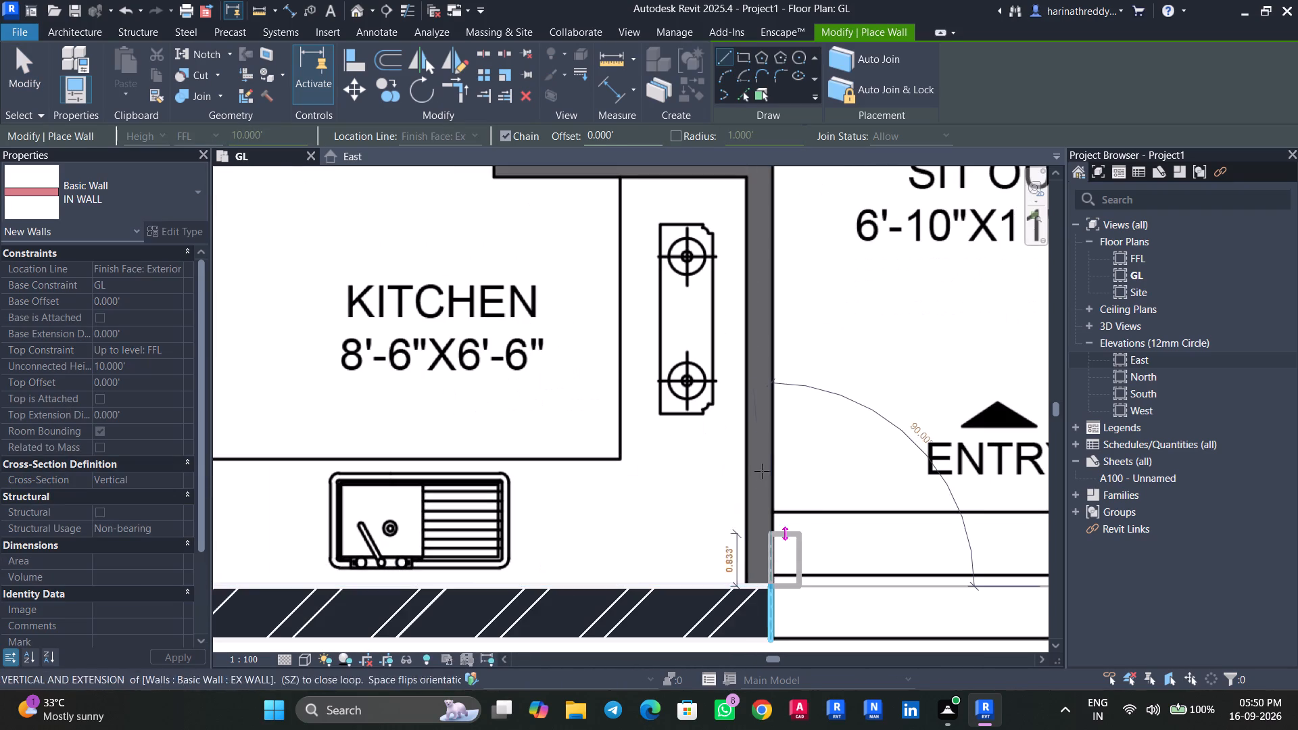
key(space)
middle_drag(763, 299, 798, 589)
middle_drag(798, 378, 813, 674)
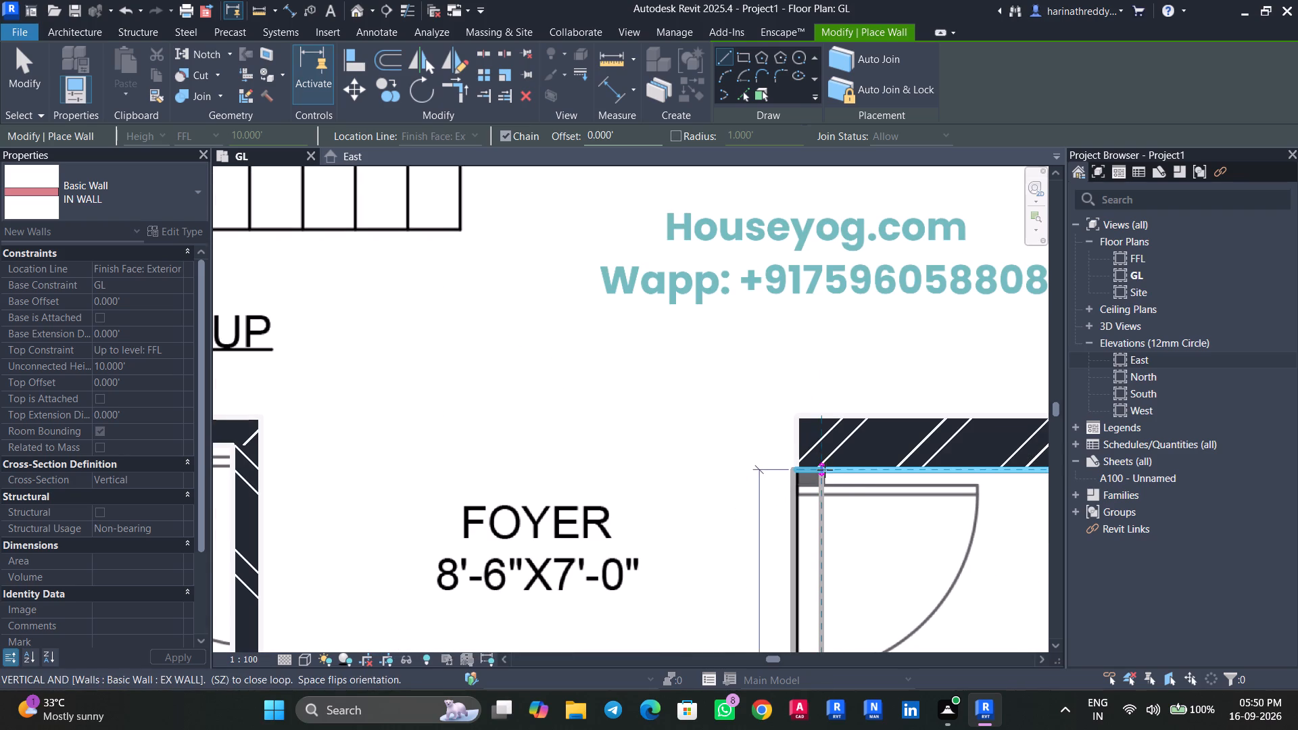
click(825, 470)
key(Escape)
key(Escape)
key(Escape)
Nudge the wall between the foyer and SIT OUT one increment toward the SIT OUT.
click(811, 521)
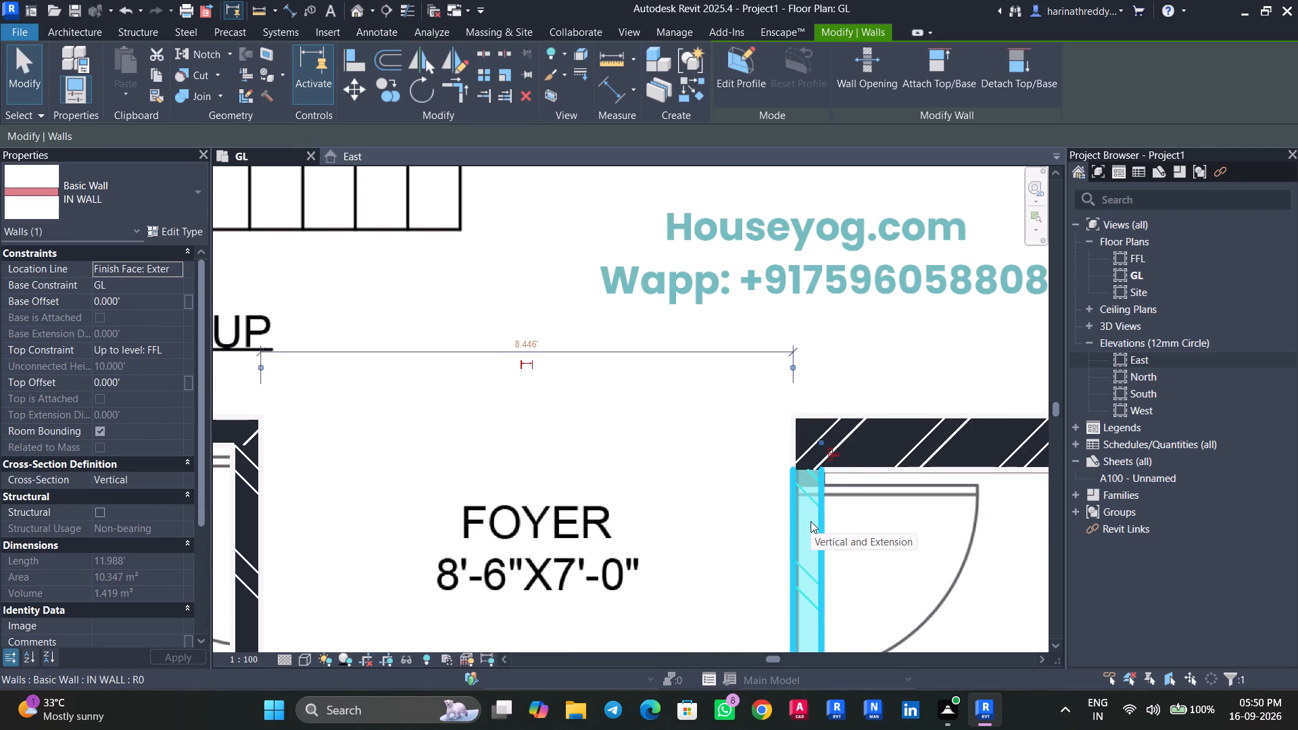
key(Right)
key(Escape)
Draw an IN WALL about 4' long between the kitchen and foyer, from the SIT OUT wall to the plan partition's free end.
middle_drag(869, 535, 790, 116)
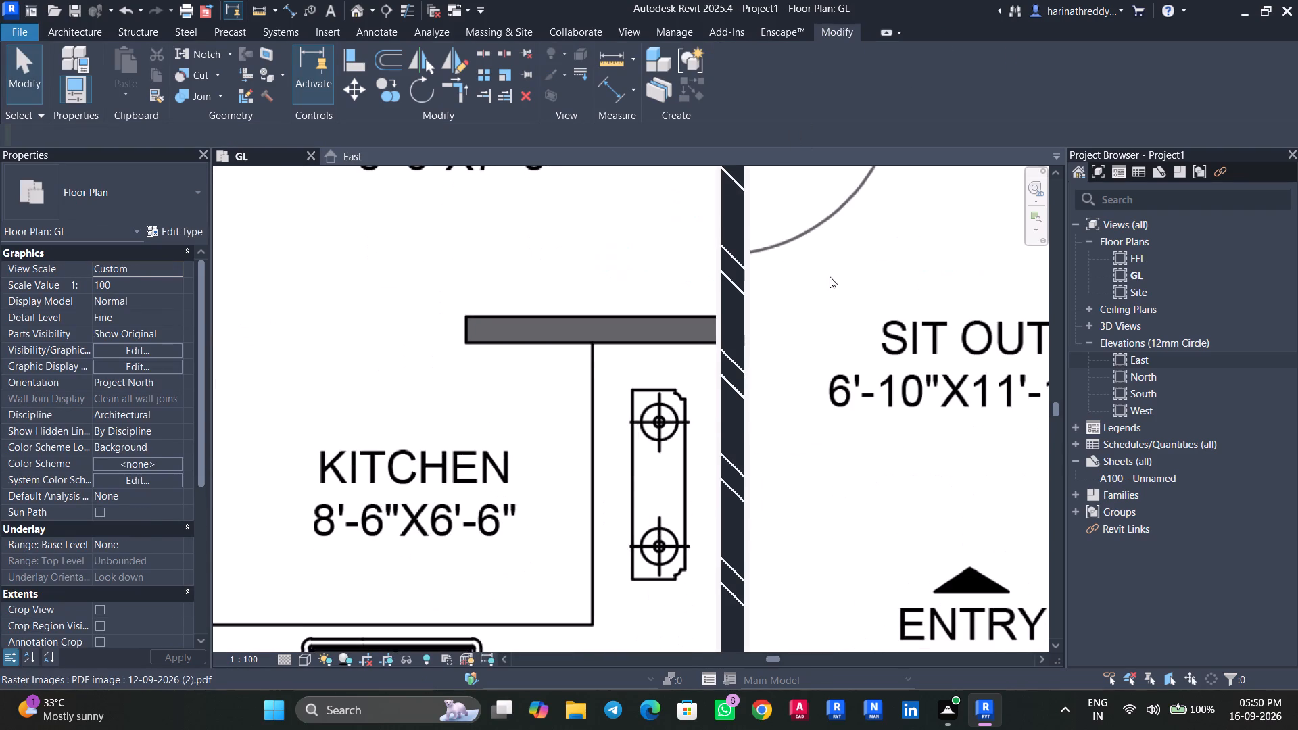
key(w)
key(a)
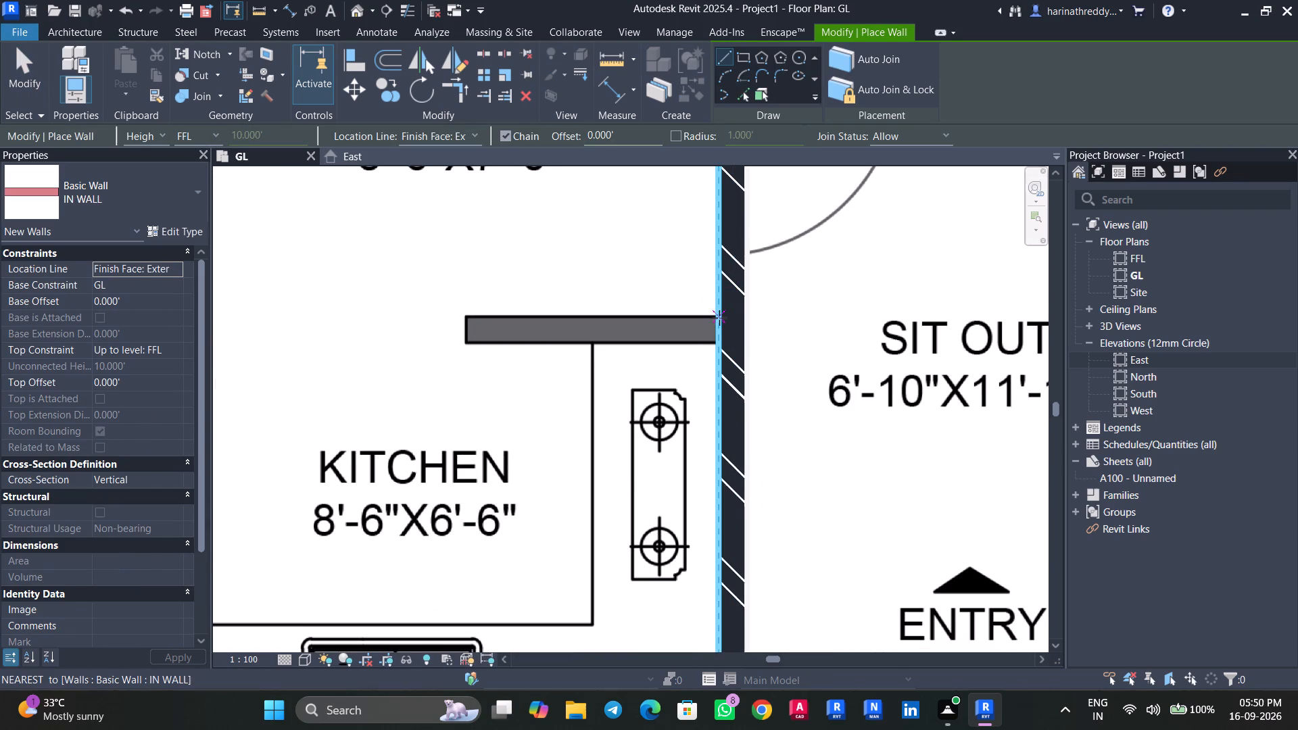
click(719, 315)
key(space)
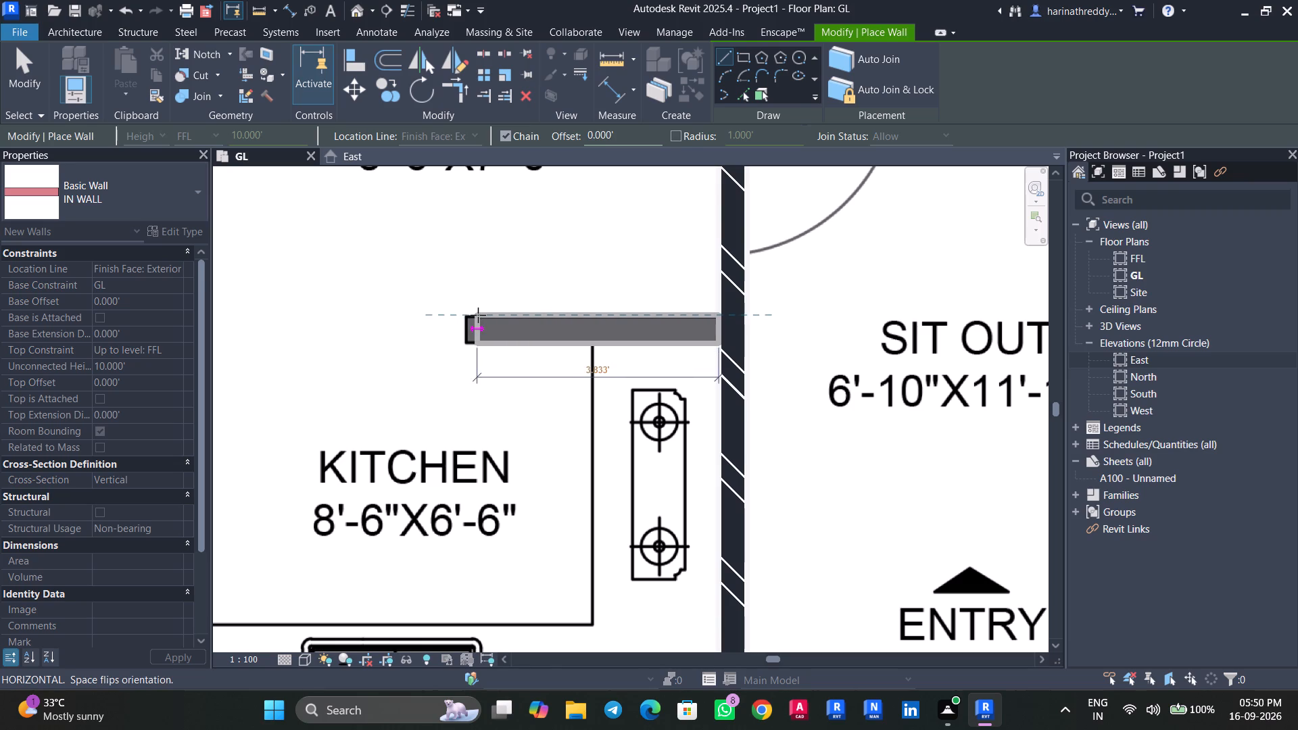
click(464, 316)
key(Escape)
key(Escape)
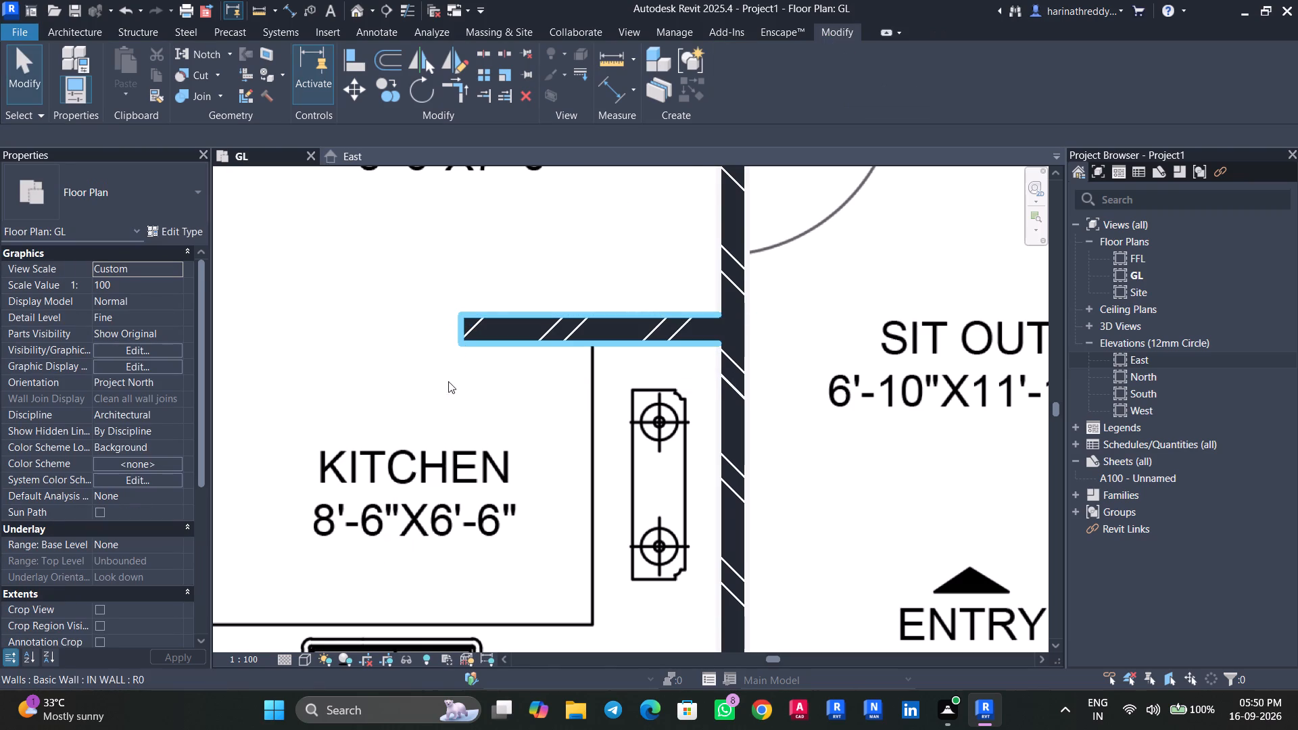
Set the PDF plan image's draw layer to Foreground.
scroll(443, 399, down, 9)
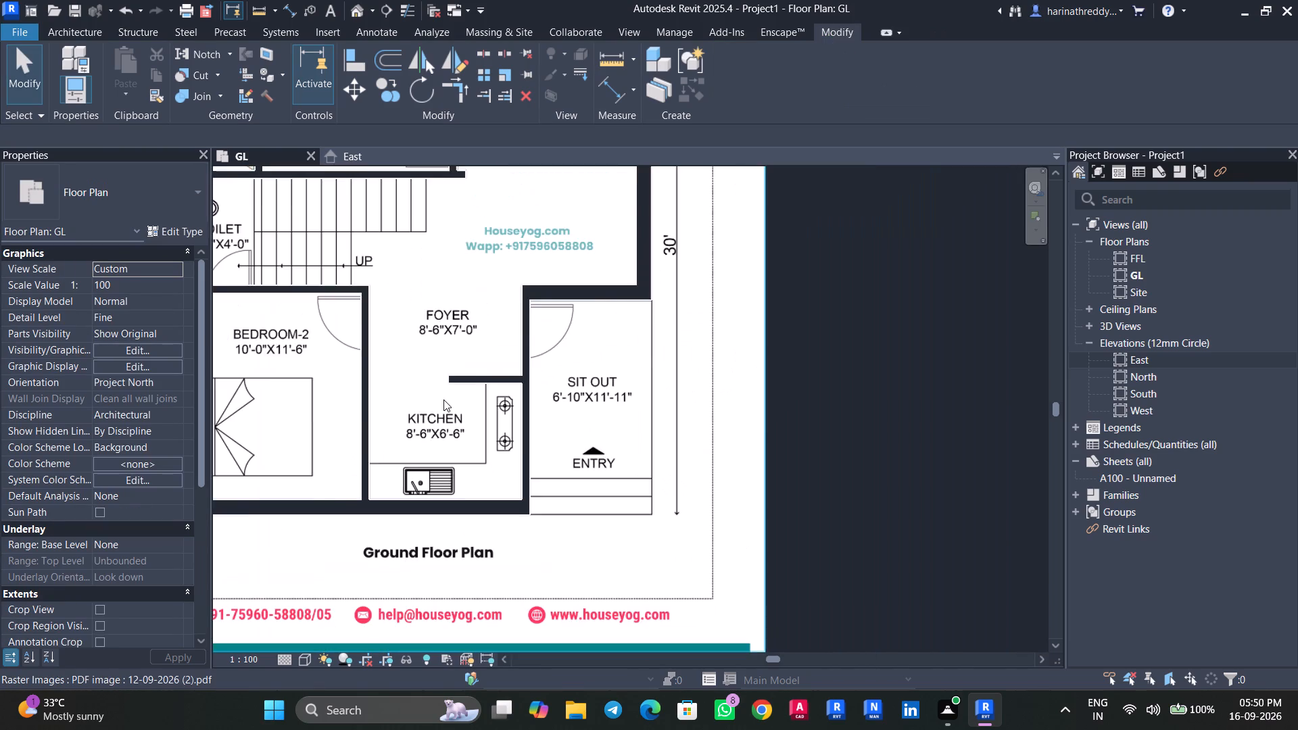
scroll(443, 399, down, 8)
scroll(347, 270, up, 6)
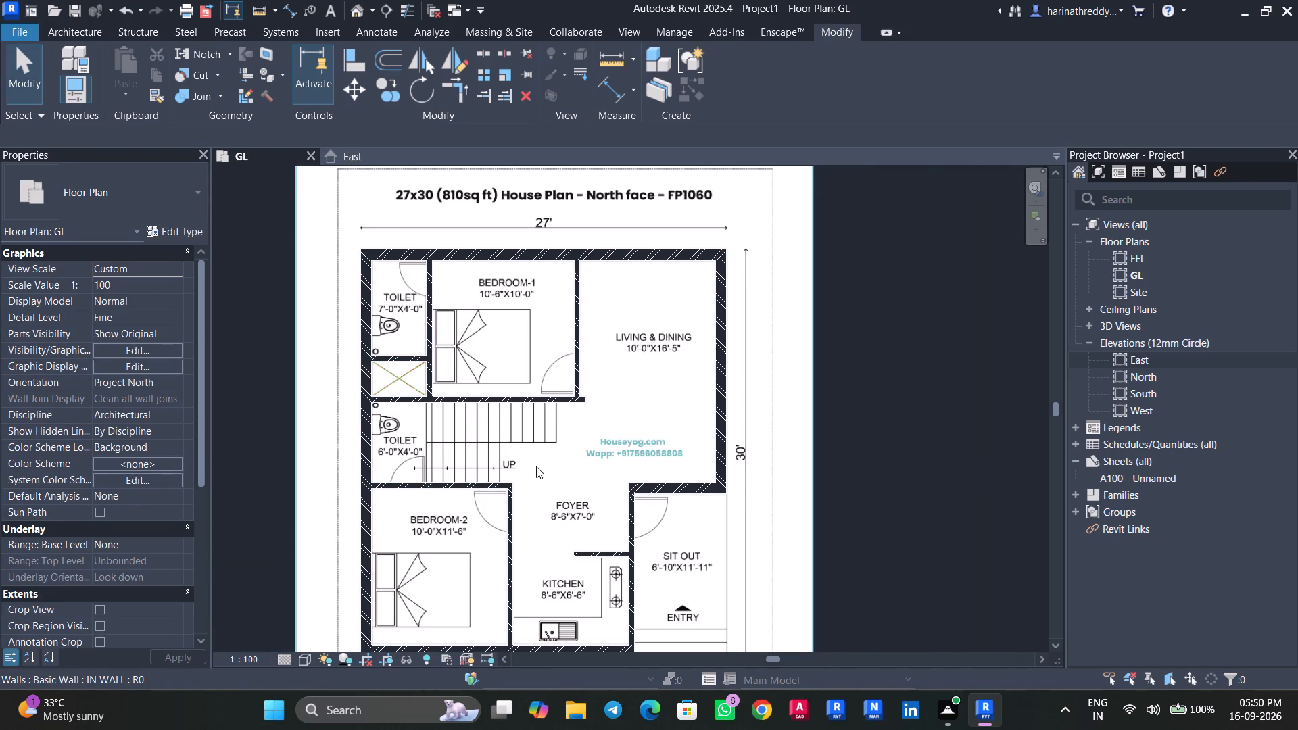
click(532, 465)
key(Escape)
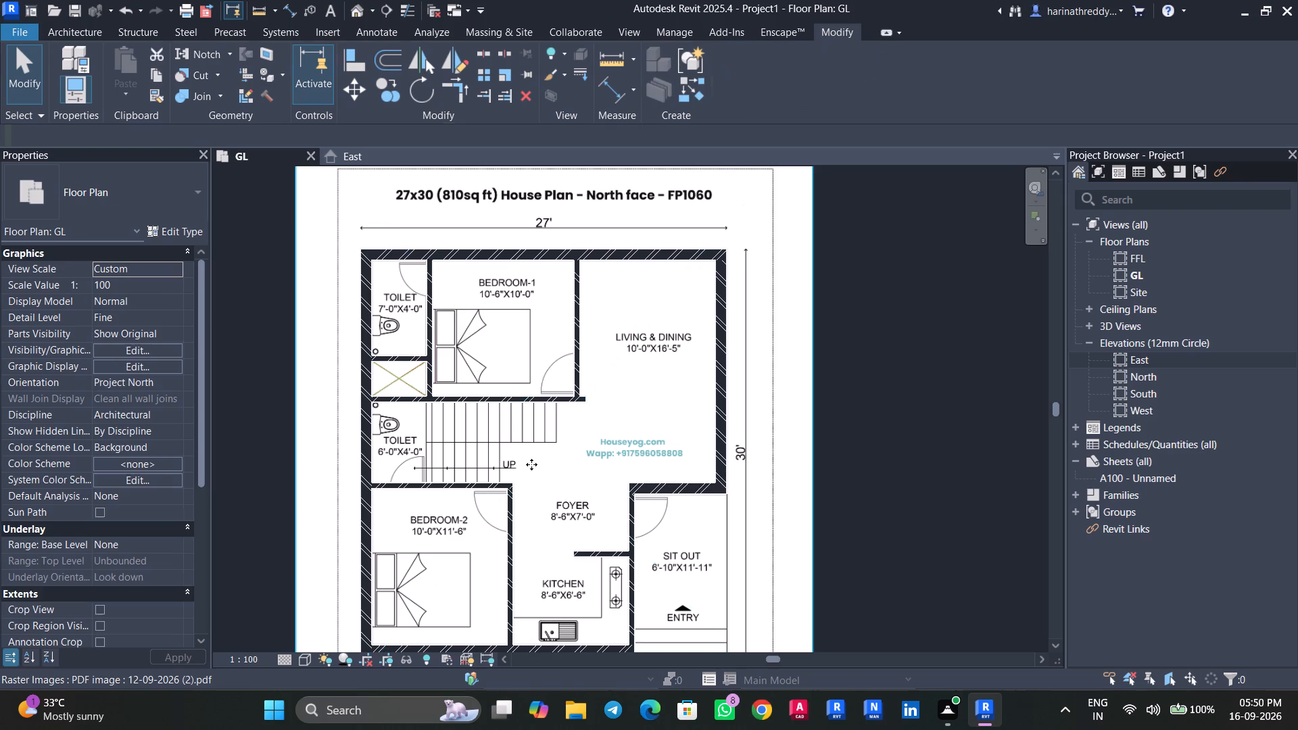
click(531, 464)
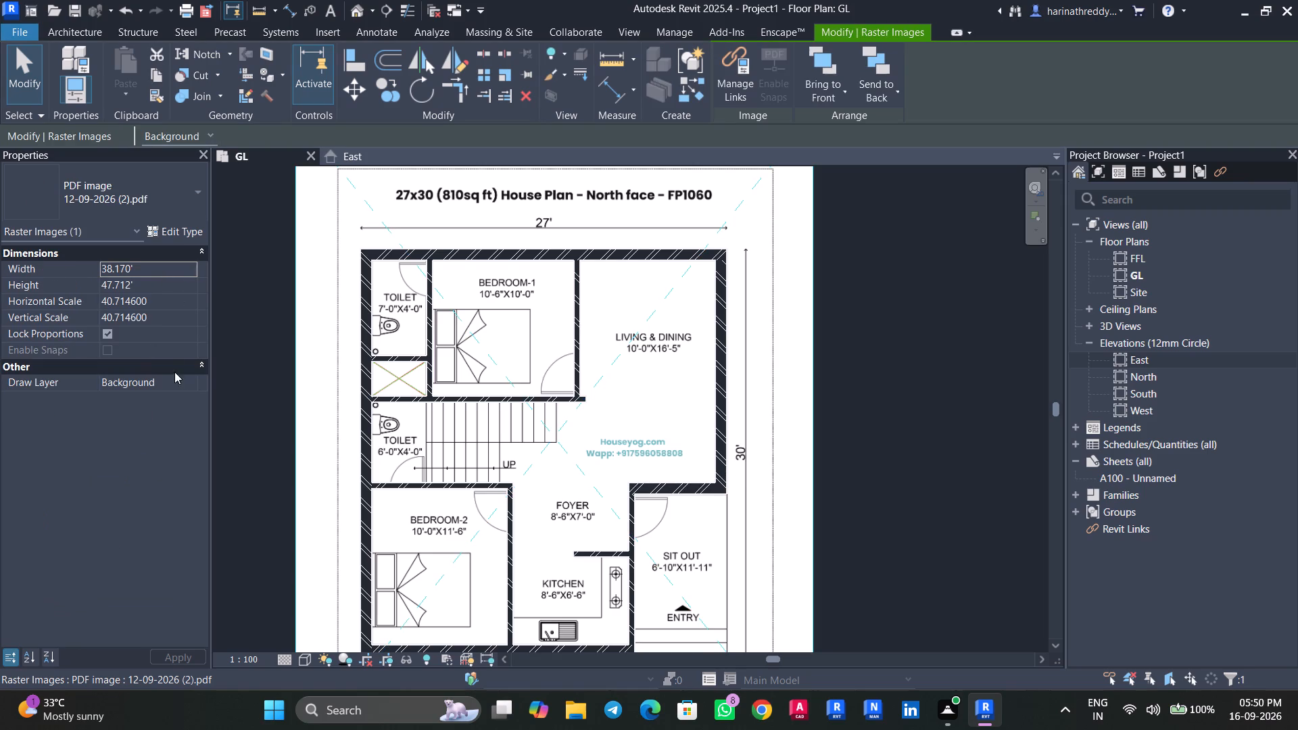
click(189, 381)
click(152, 412)
key(Escape)
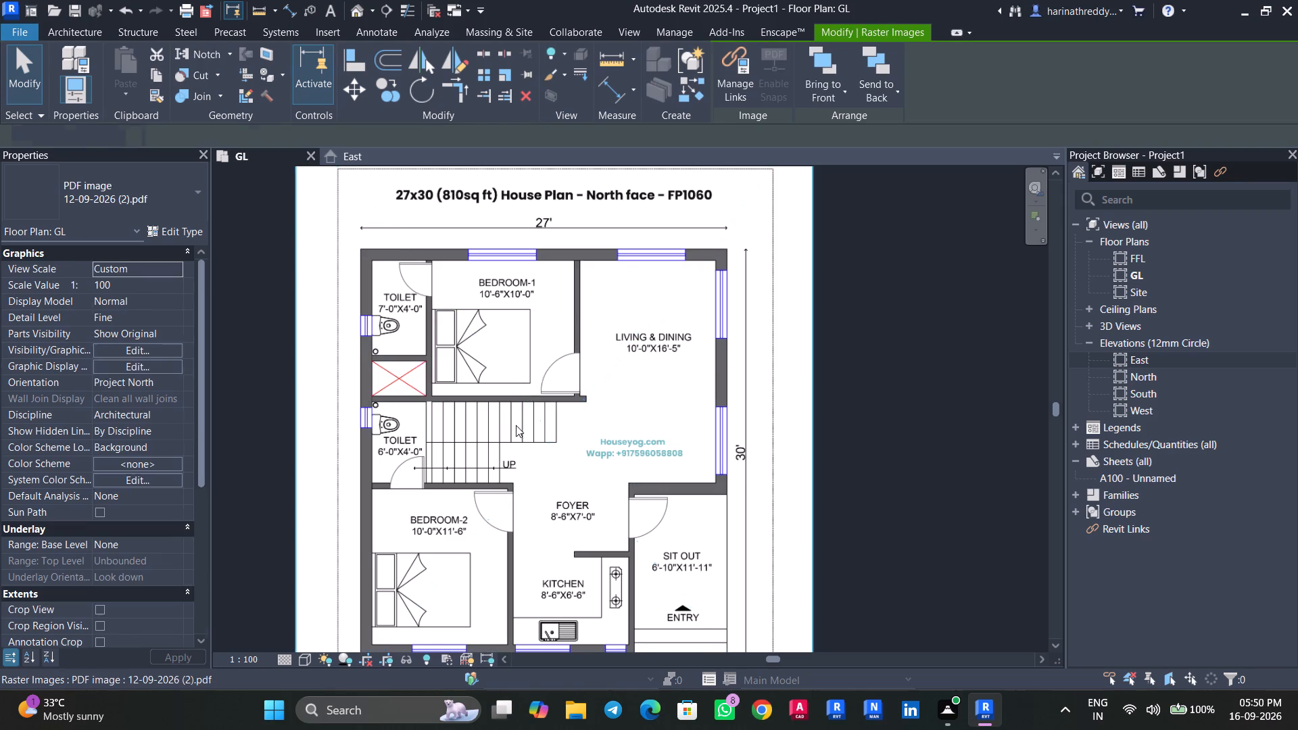
key(Escape)
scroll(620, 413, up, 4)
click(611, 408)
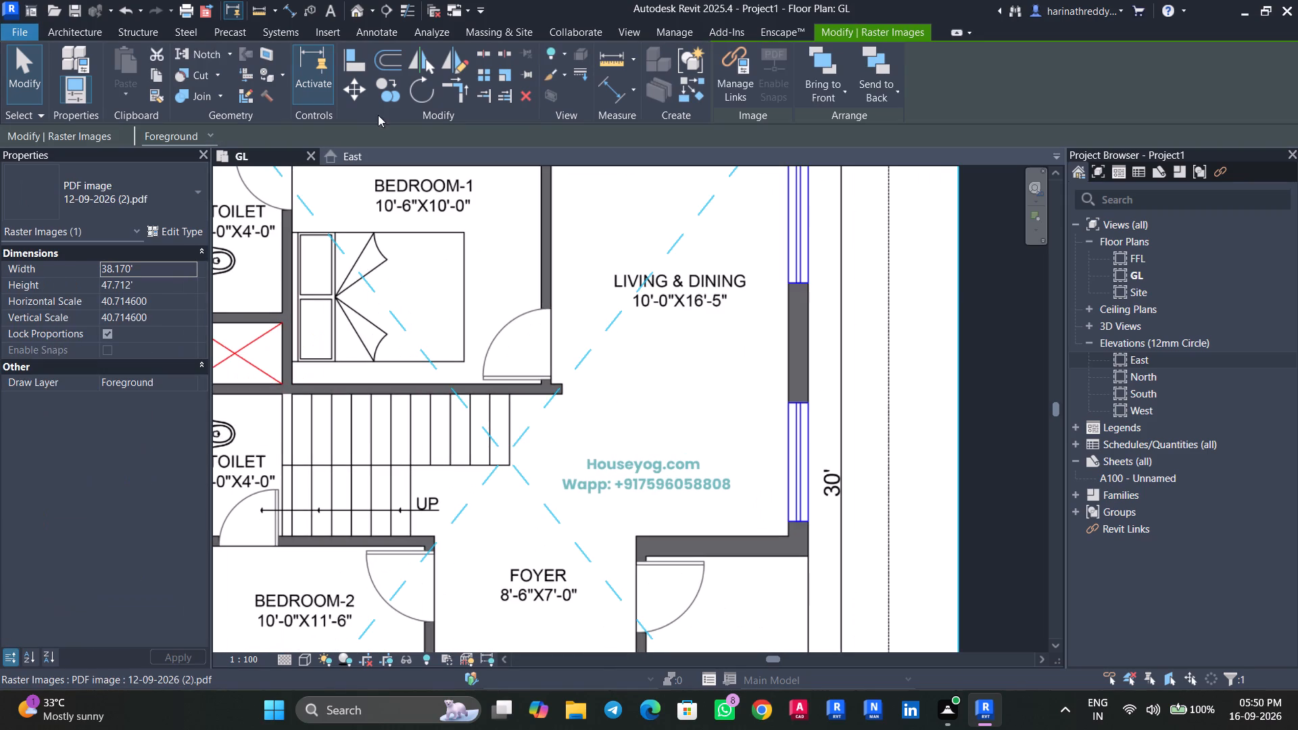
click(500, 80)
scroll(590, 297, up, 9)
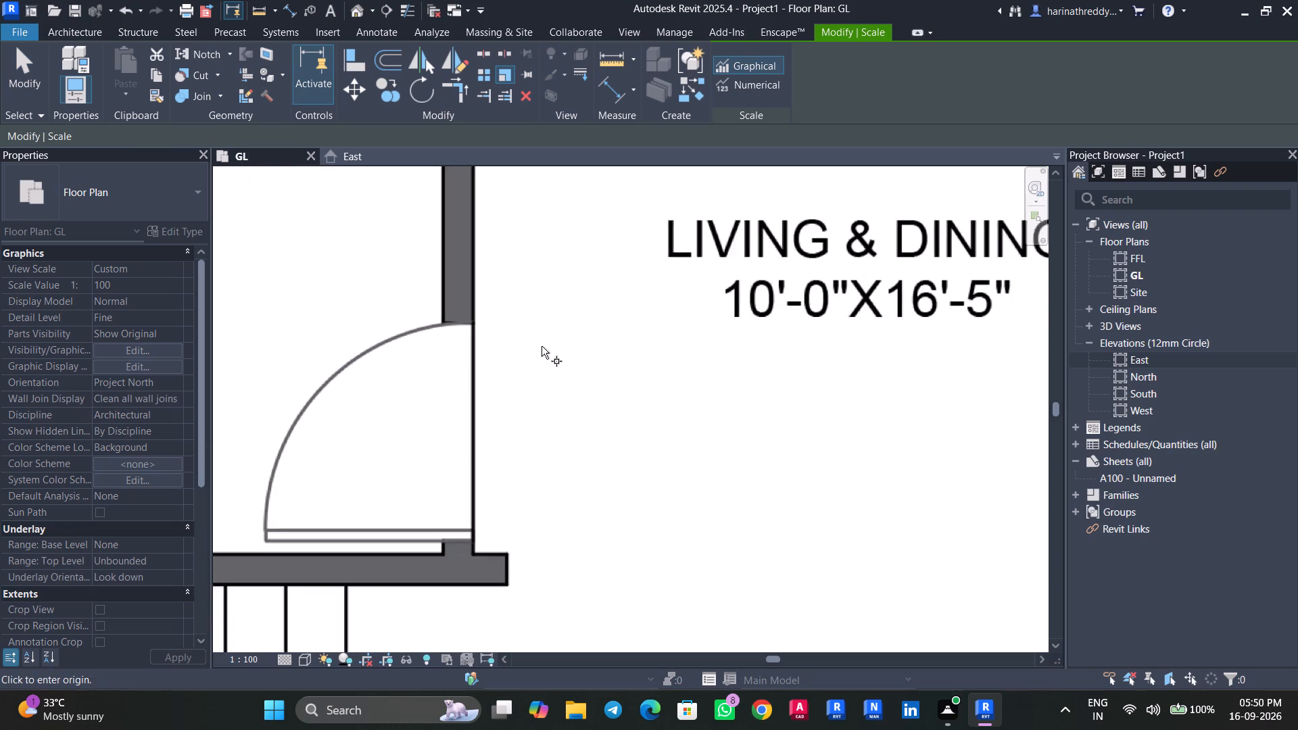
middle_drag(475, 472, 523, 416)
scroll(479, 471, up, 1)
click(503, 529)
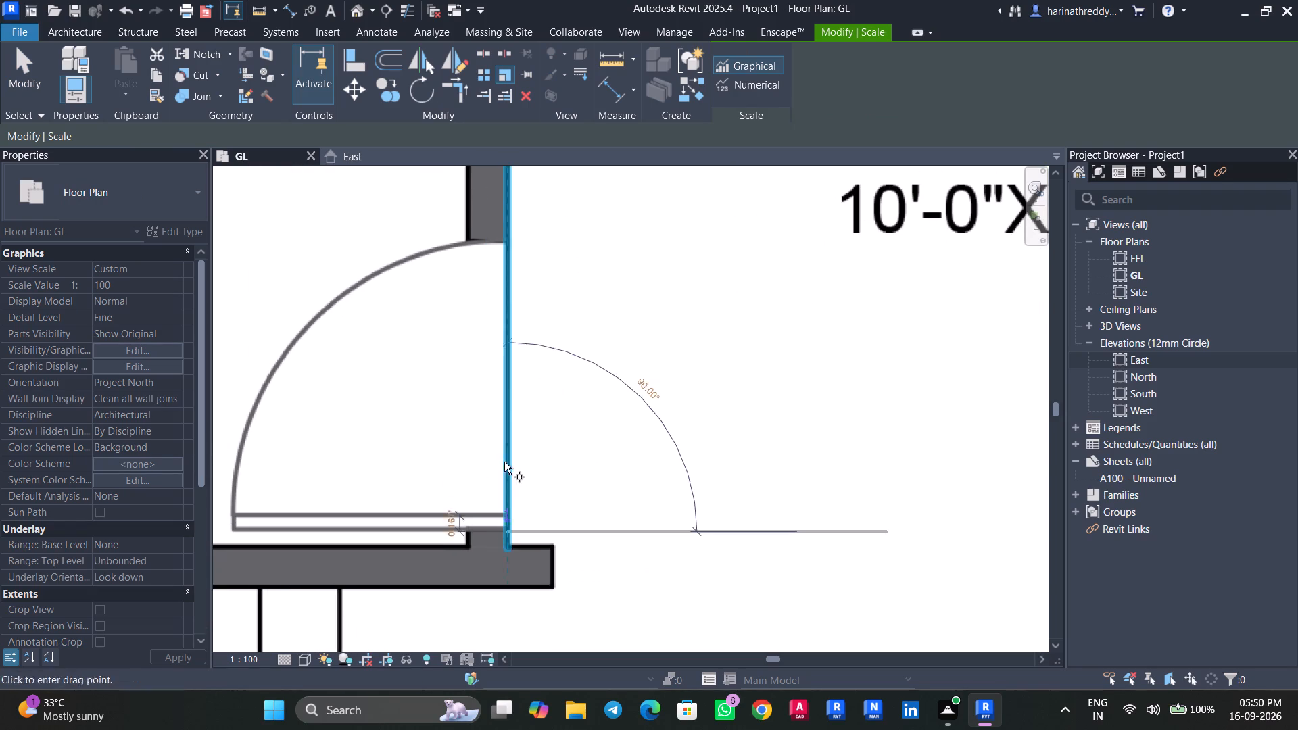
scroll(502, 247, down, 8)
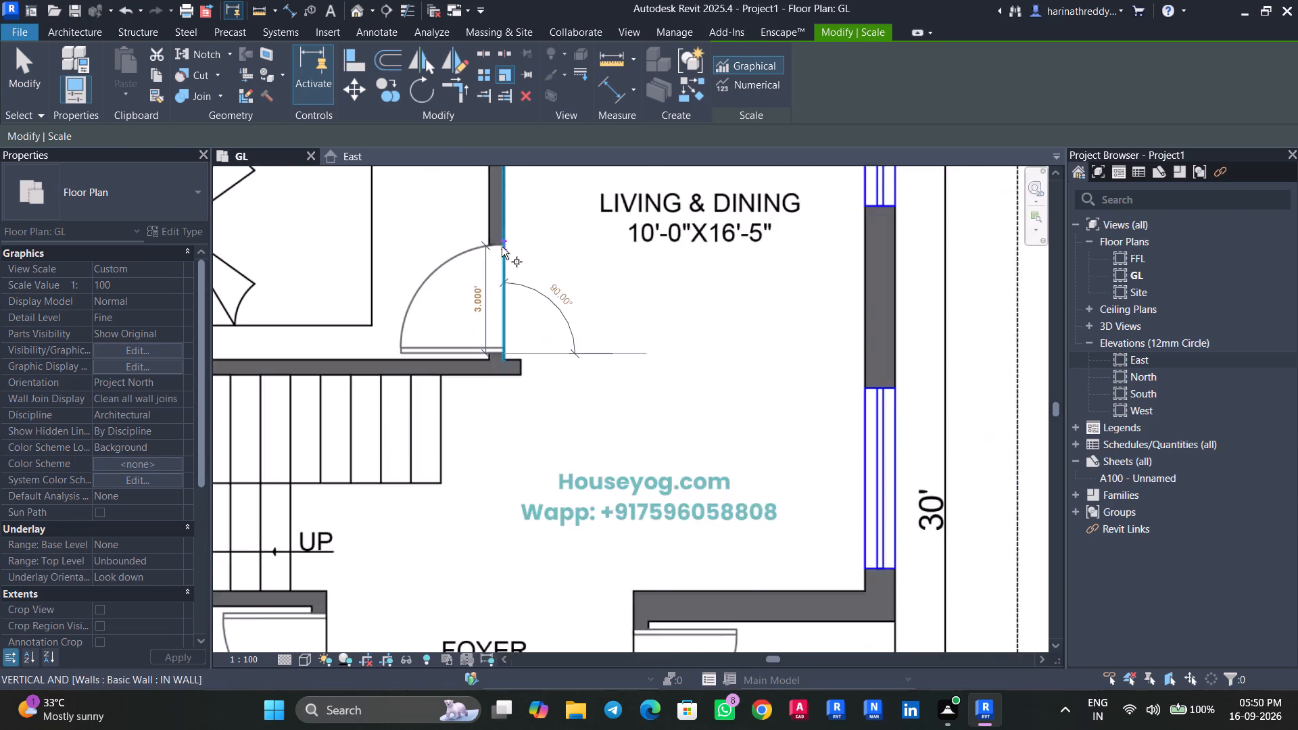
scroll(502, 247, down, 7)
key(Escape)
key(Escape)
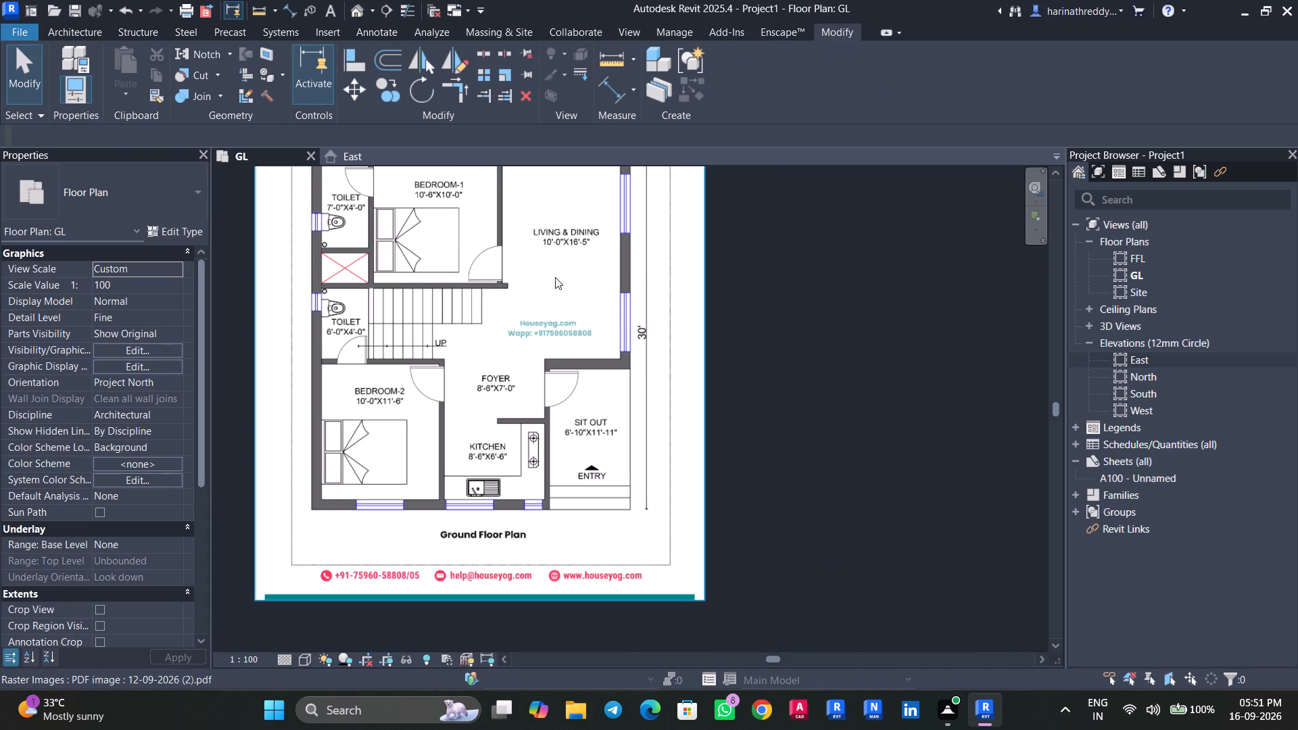
Duplicate the Doors_IntSgl 810x2110mm door type as D1 and set its rough width to 3'.
key(d)
key(r)
click(140, 193)
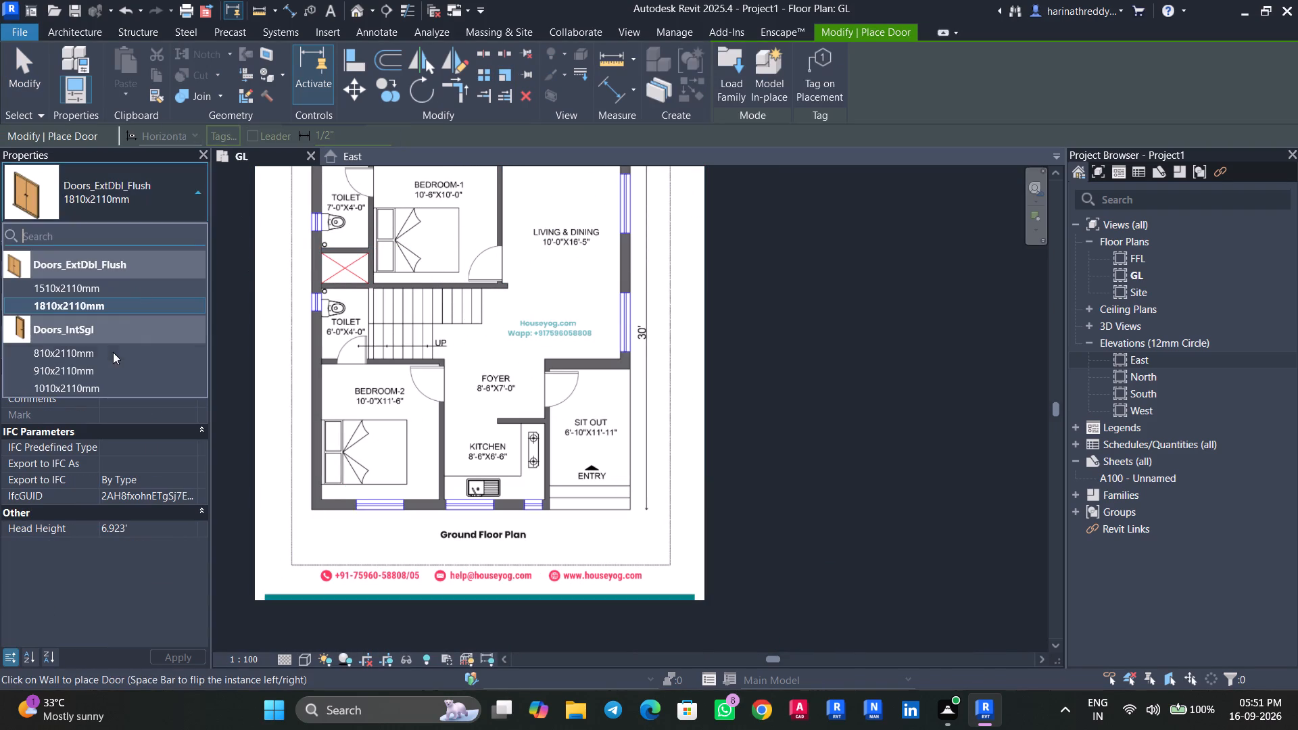
click(116, 348)
click(181, 230)
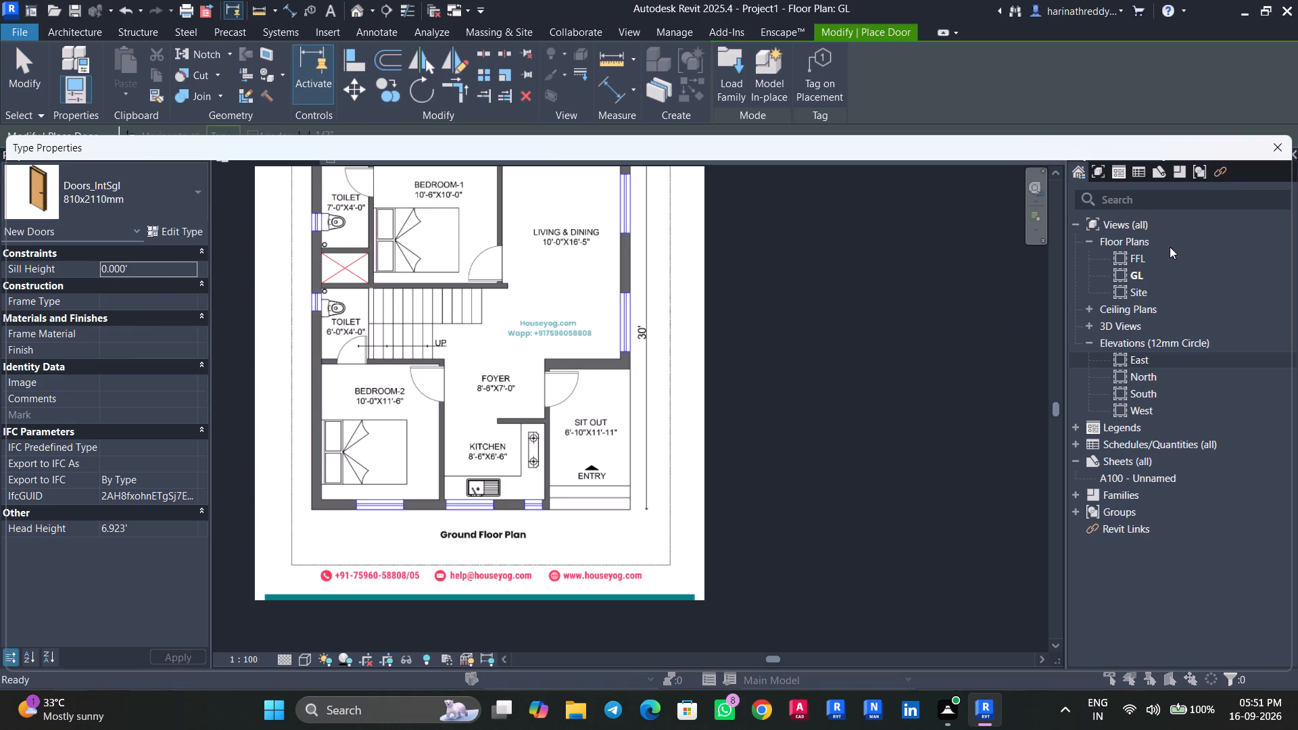
click(1214, 205)
text(D1)
click(715, 379)
scroll(689, 479, down, 4)
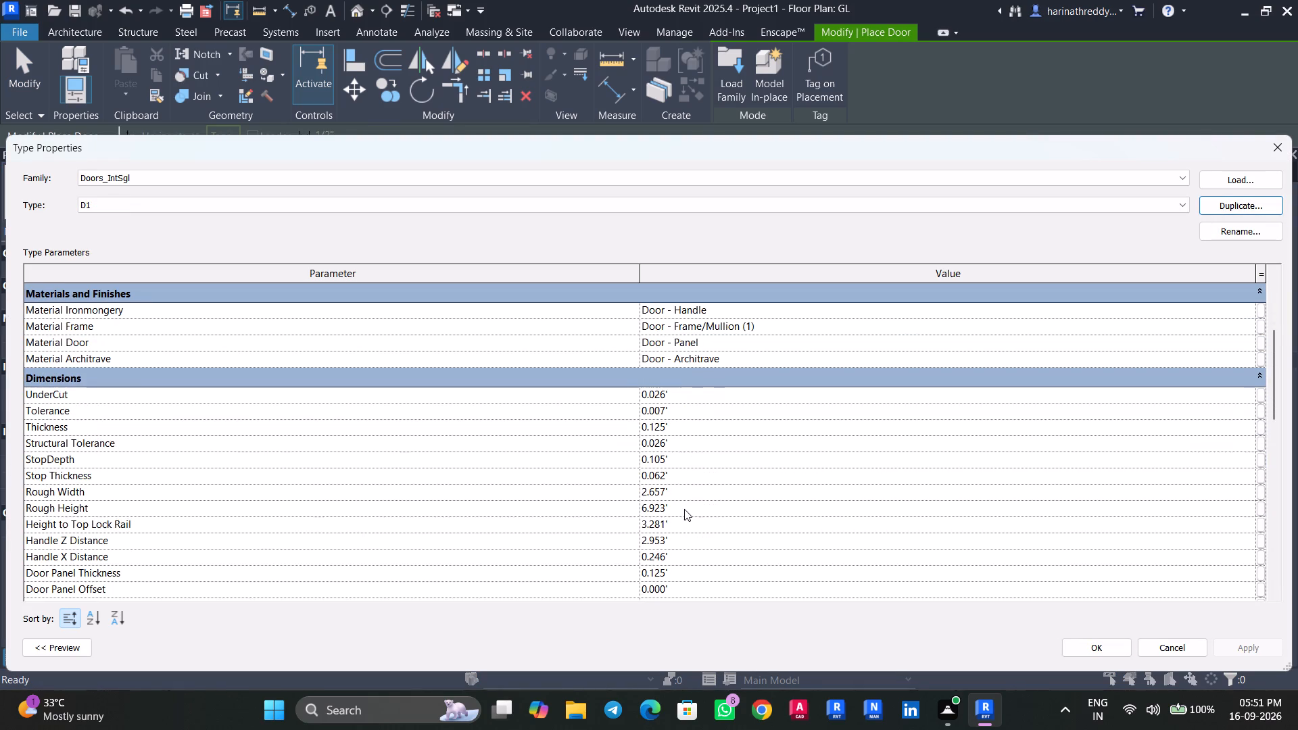
click(679, 491)
text(3')
key(Return)
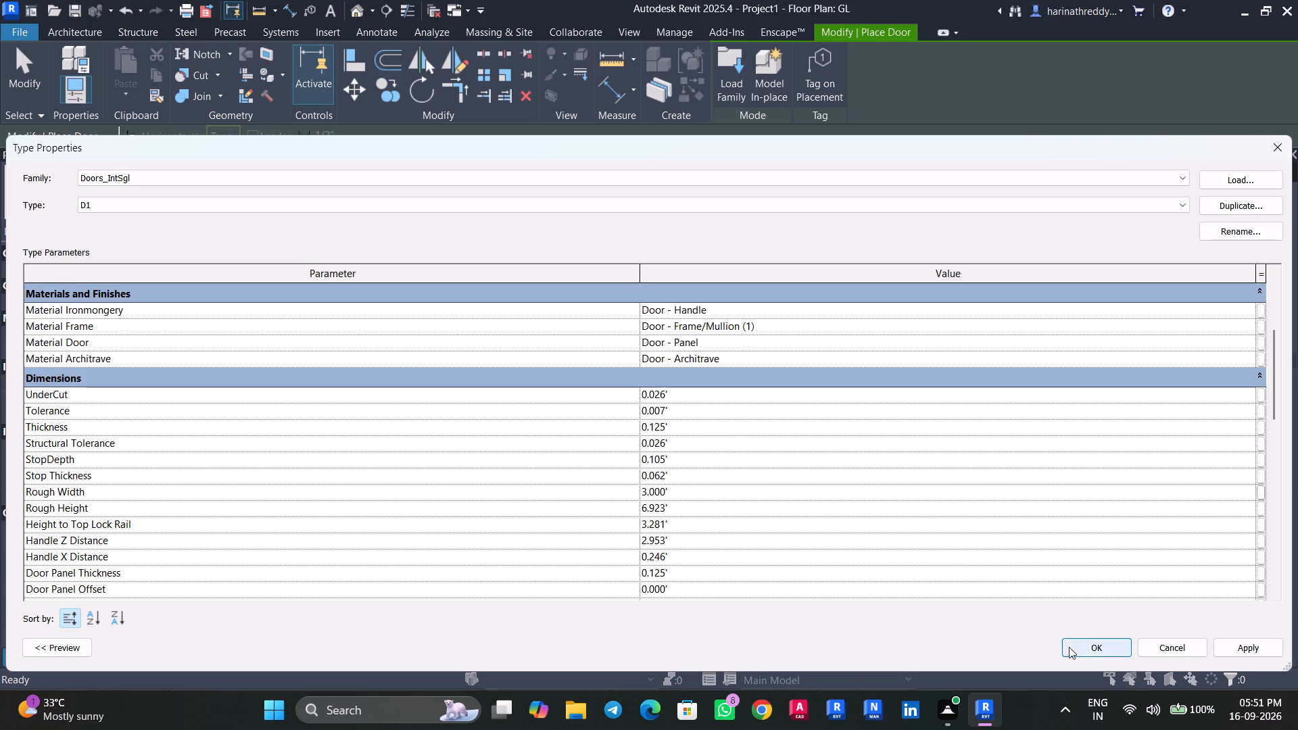
click(1234, 642)
click(1113, 643)
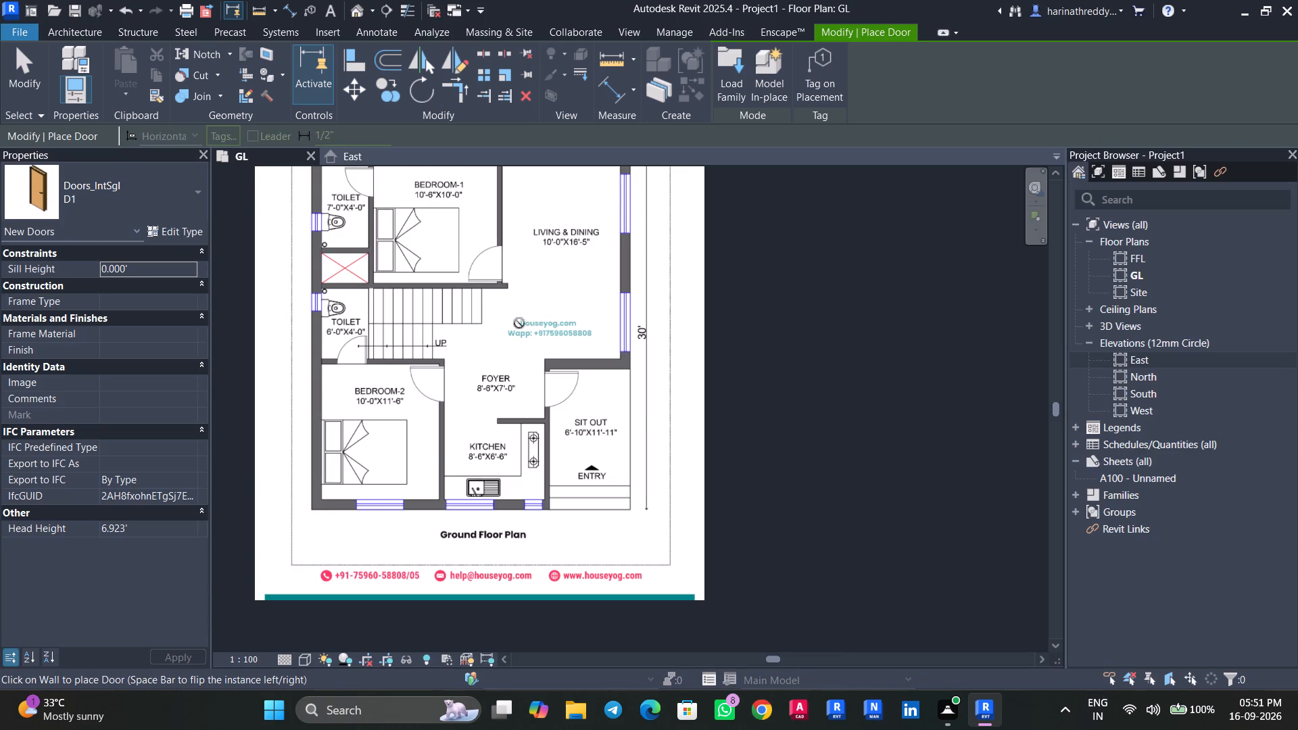
Place D1 doors in the BEDROOM-1 opening to the living area and the foyer opening to the SIT OUT, matching the plan's swings.
scroll(433, 254, up, 8)
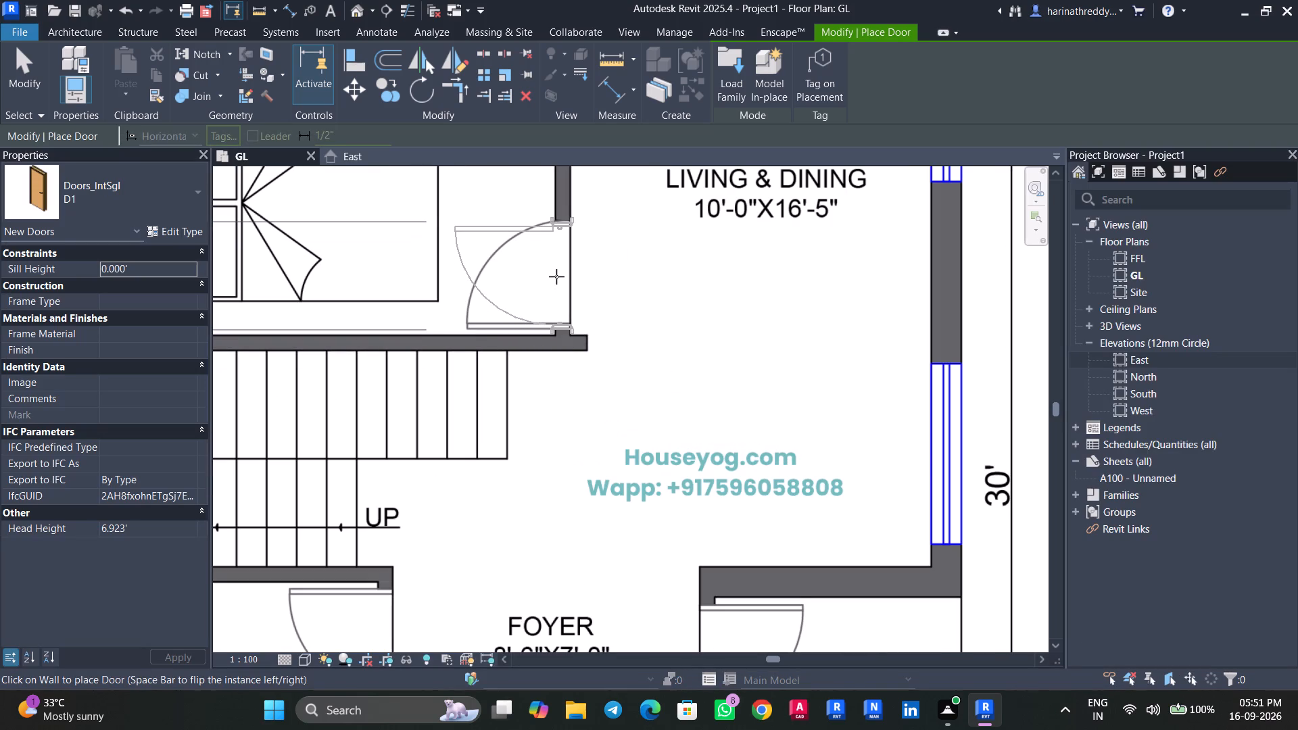
key(space)
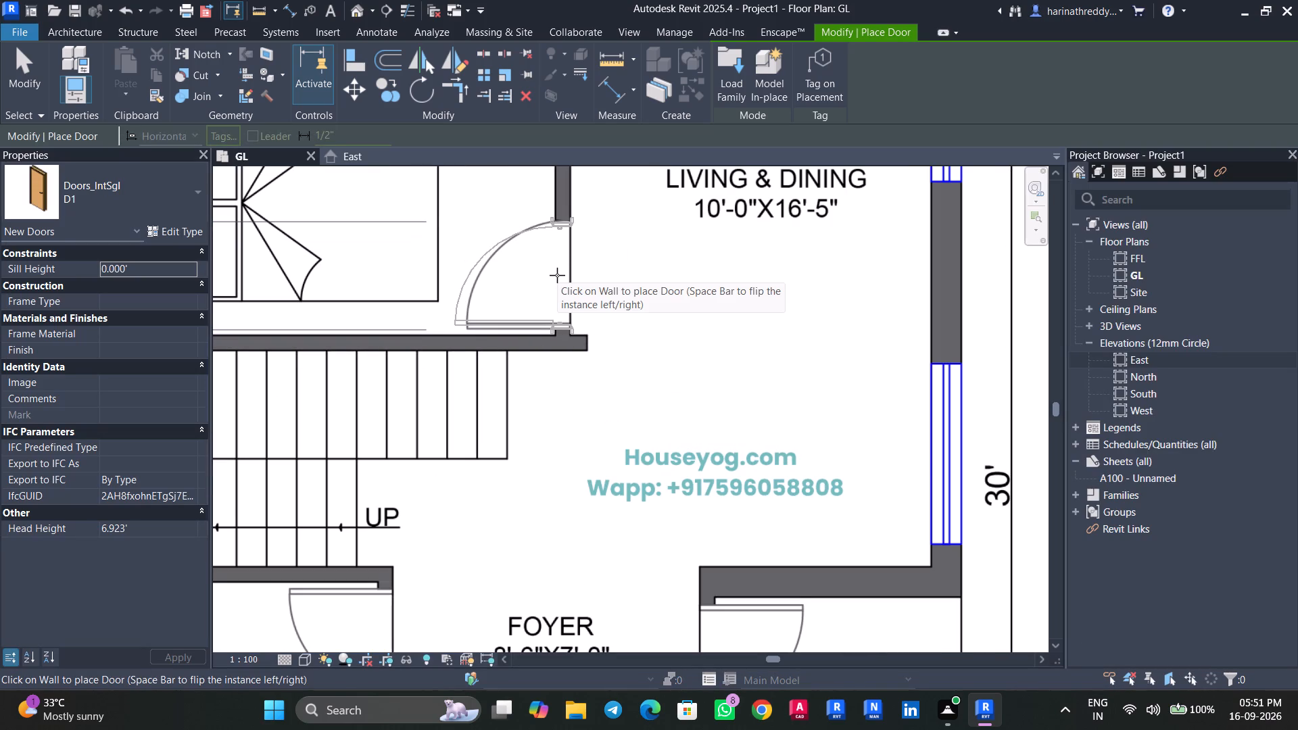
click(557, 275)
scroll(632, 361, down, 9)
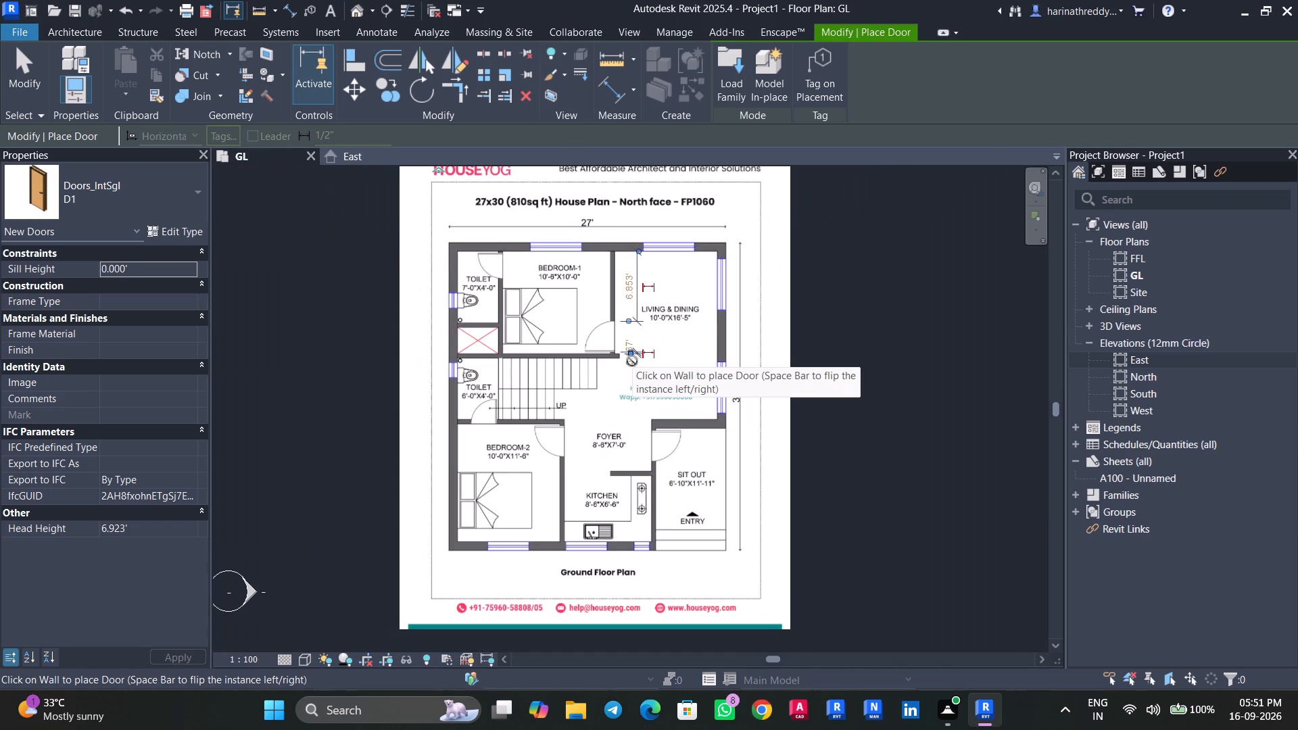
scroll(658, 450, up, 11)
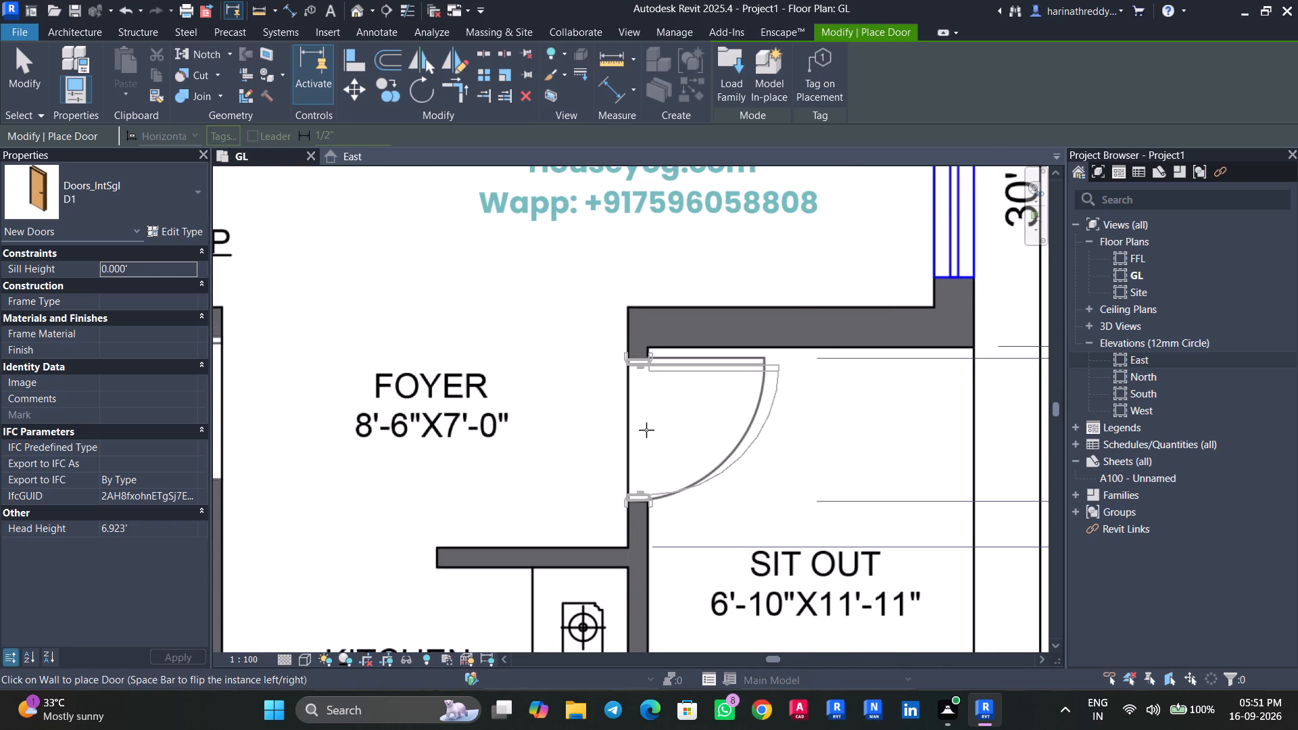
click(646, 430)
Place a D1 door in the BEDROOM-2 opening to the foyer, swinging into the bedroom as on the plan.
middle_drag(512, 458, 880, 483)
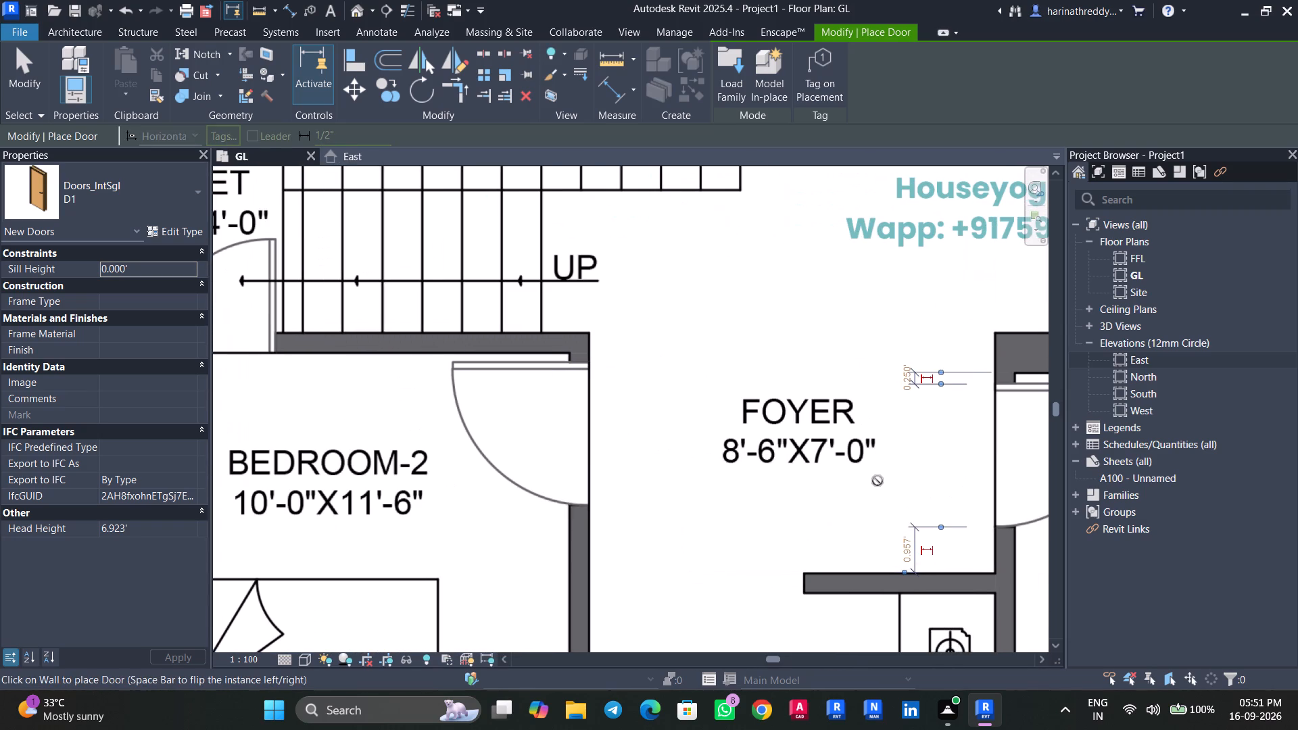
key(space)
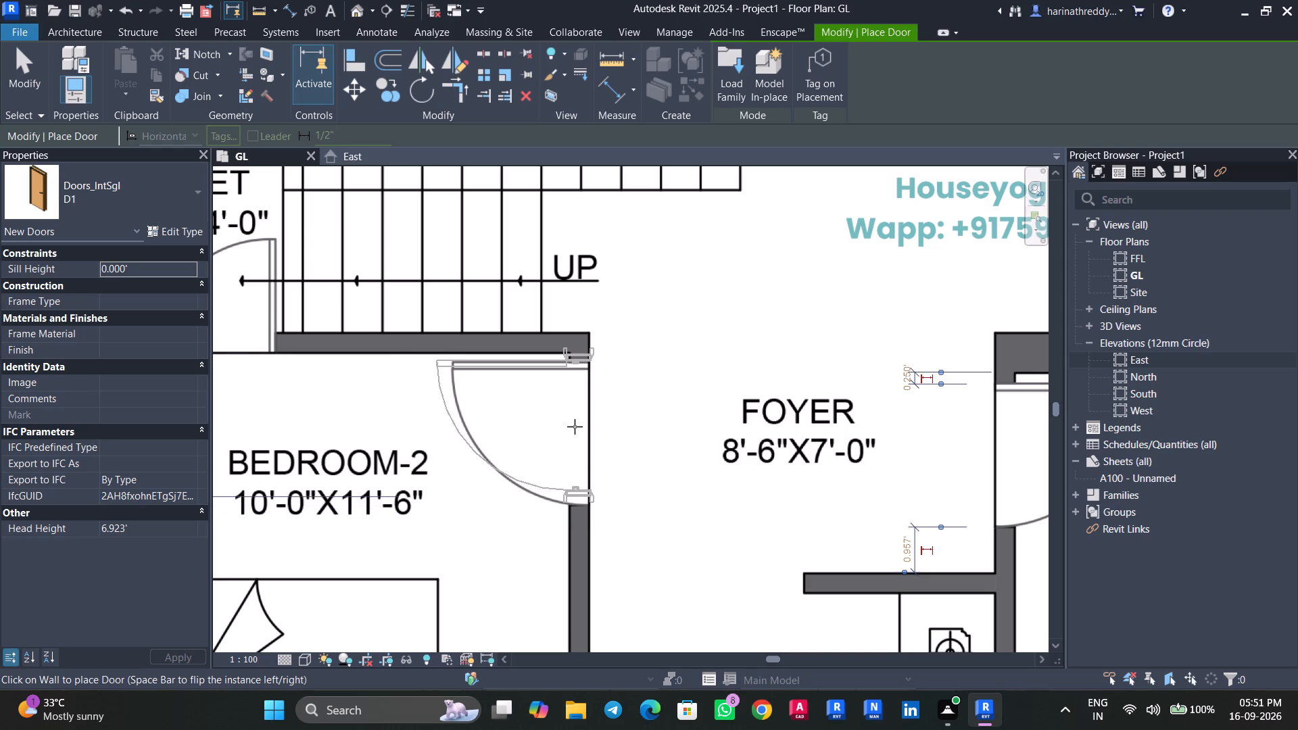
click(574, 429)
Duplicate door type D1 as D2 and set its rough height to 6'.
scroll(613, 470, down, 6)
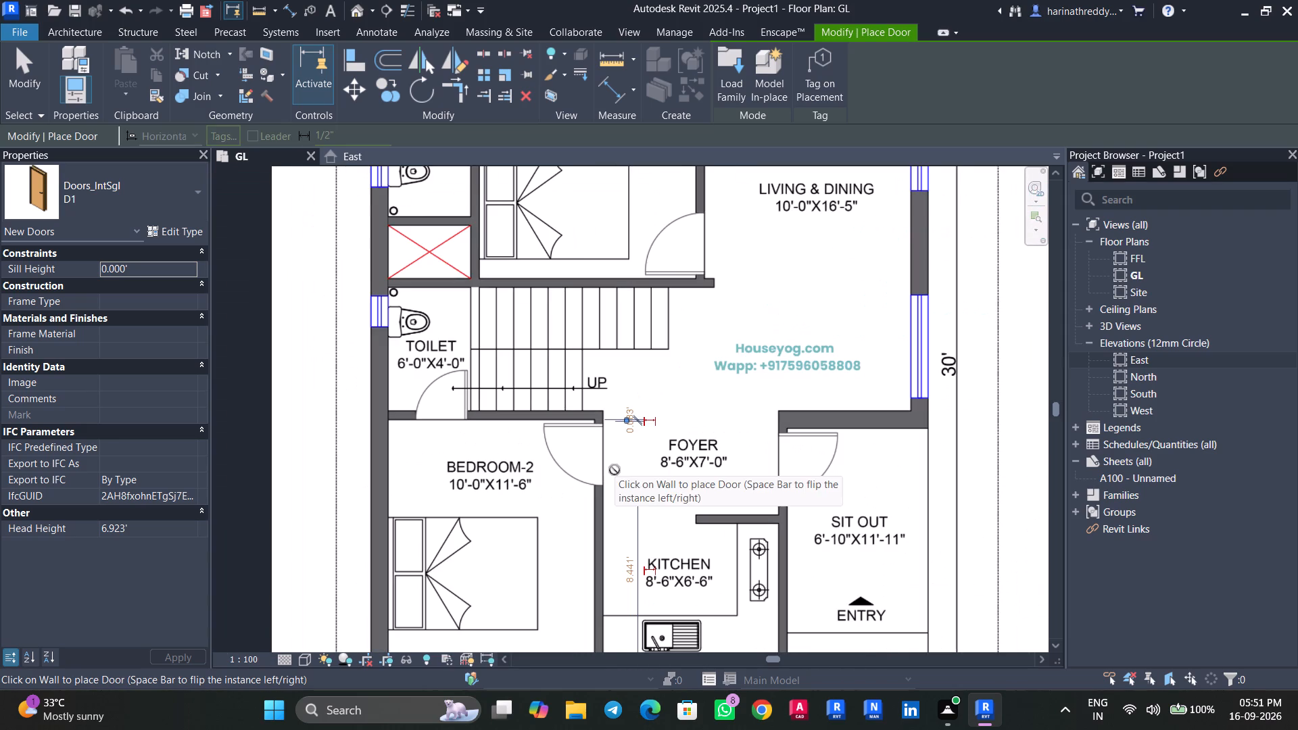
middle_drag(621, 468, 619, 366)
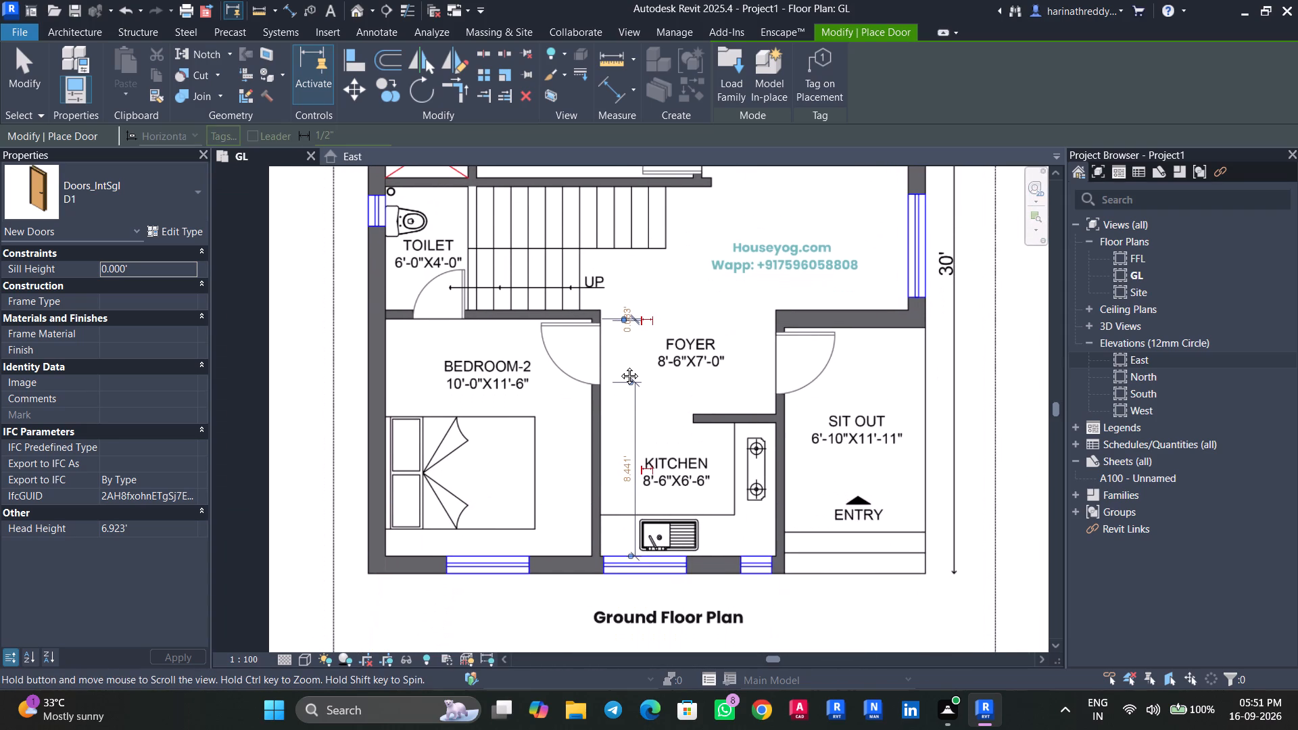
middle_drag(619, 366, 636, 471)
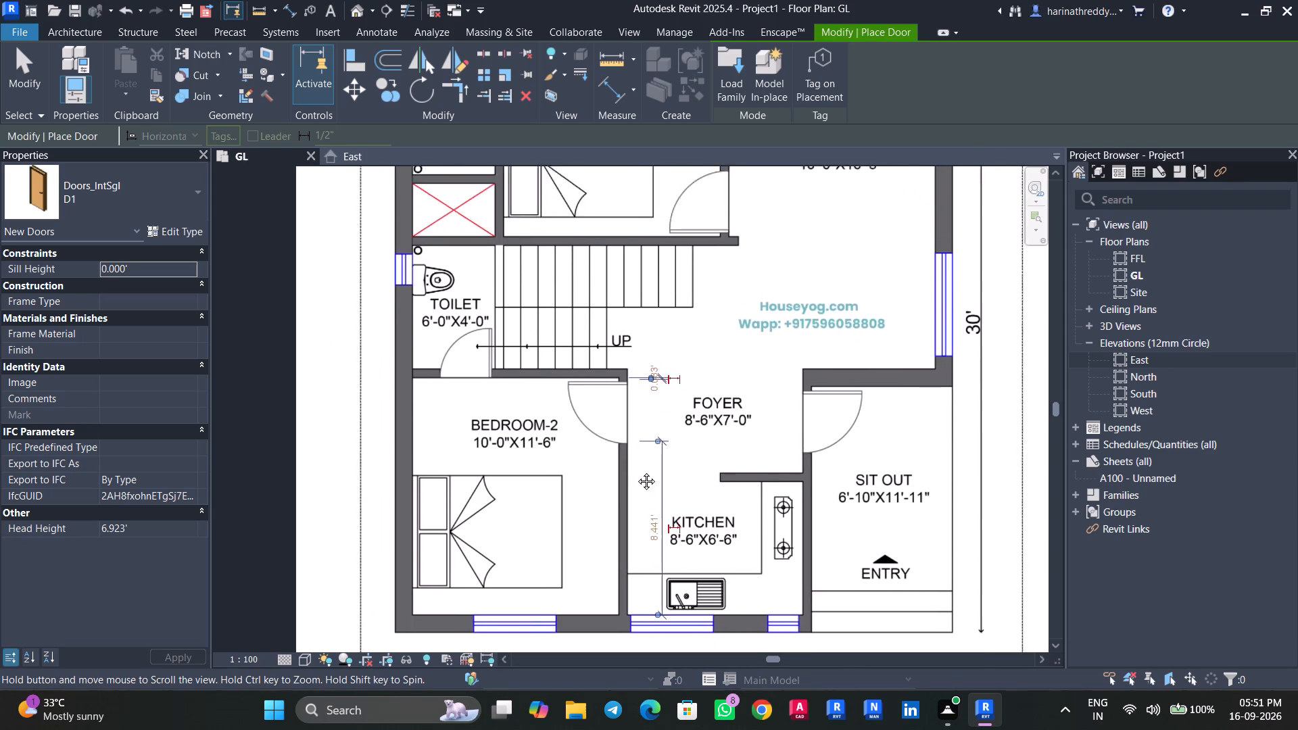
middle_drag(636, 471, 617, 544)
scroll(433, 479, up, 5)
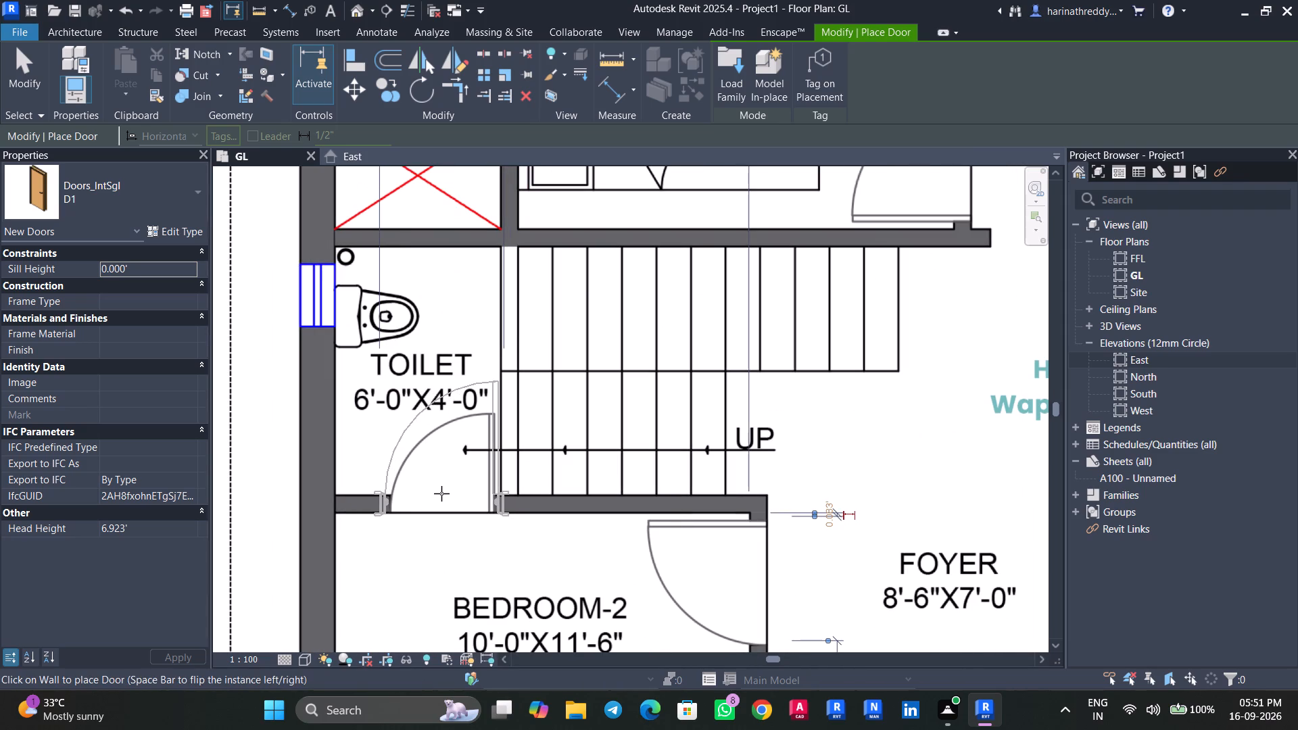
scroll(410, 418, down, 9)
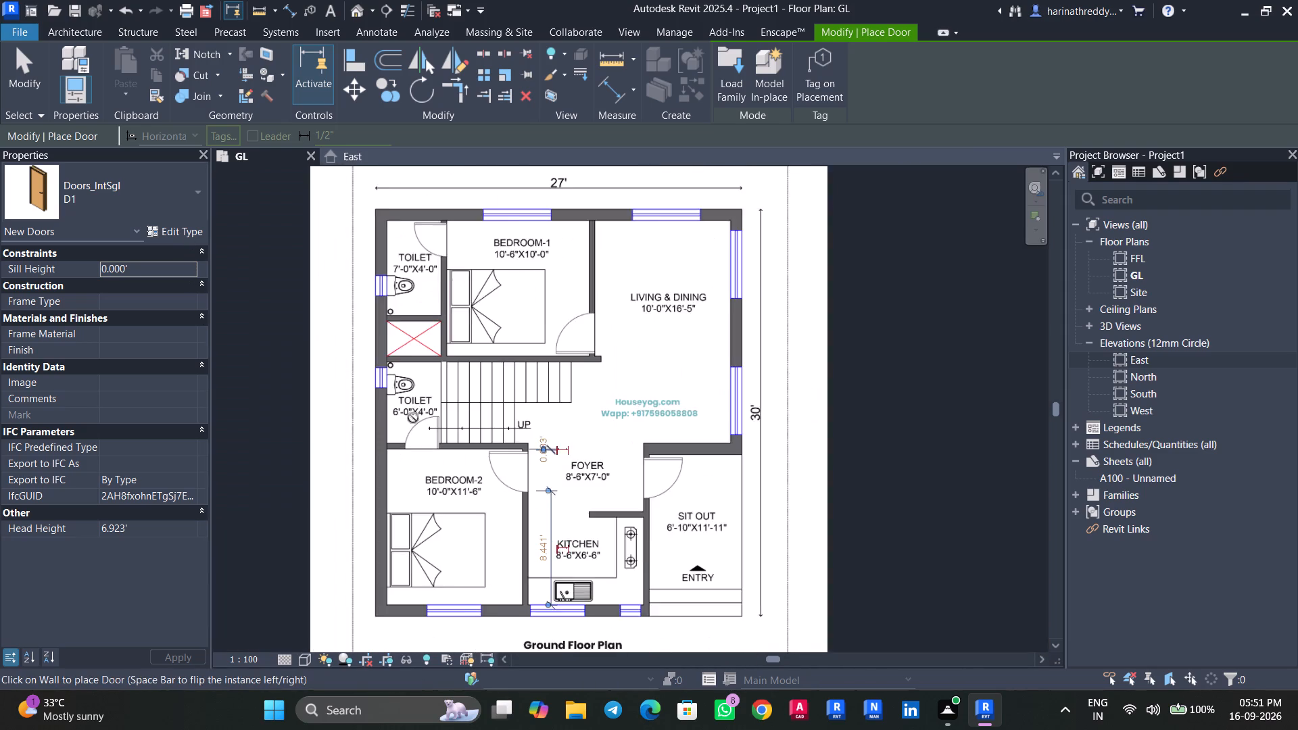
click(171, 230)
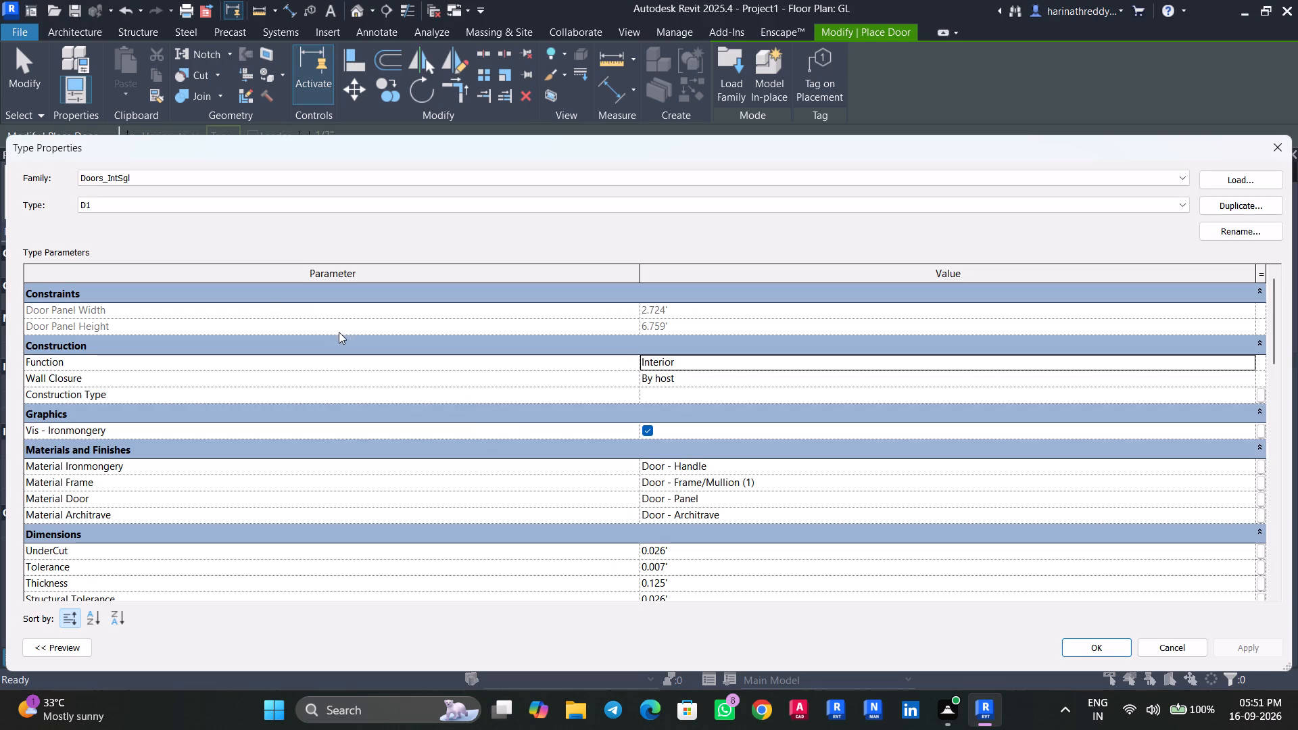
click(1204, 208)
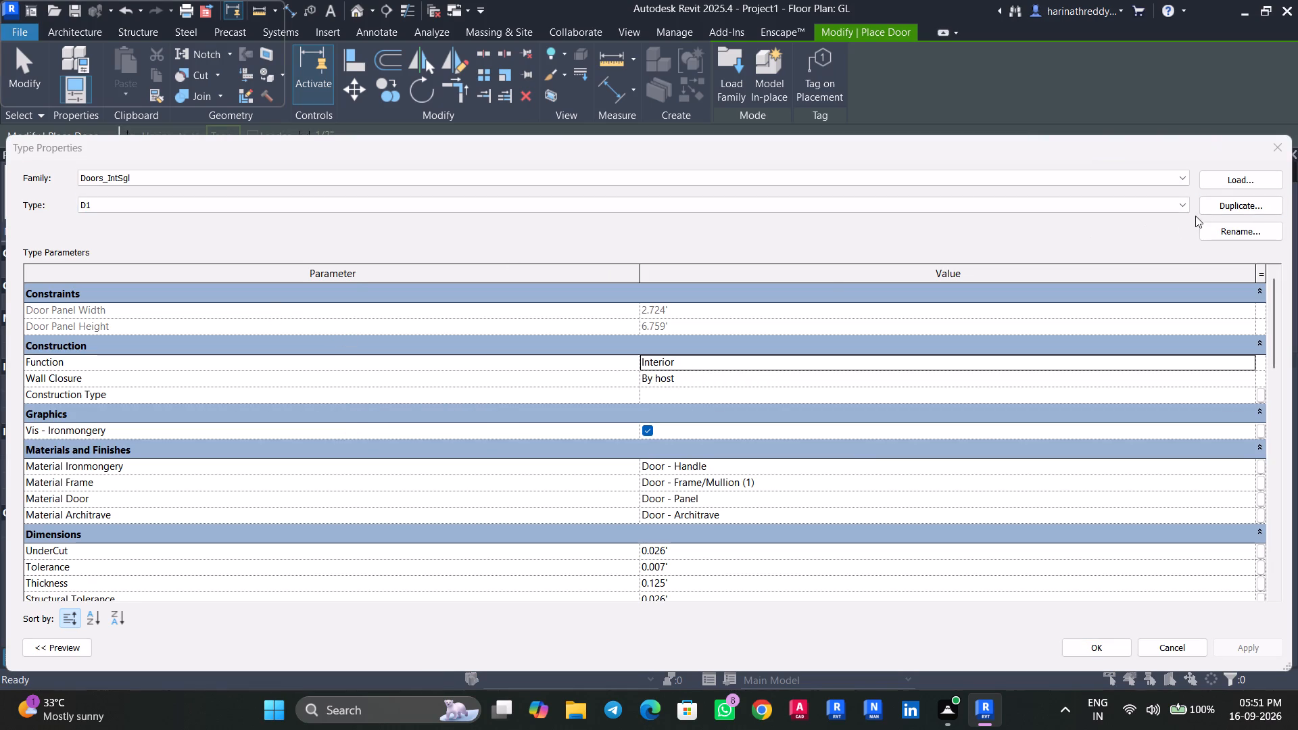
key(d)
key(2)
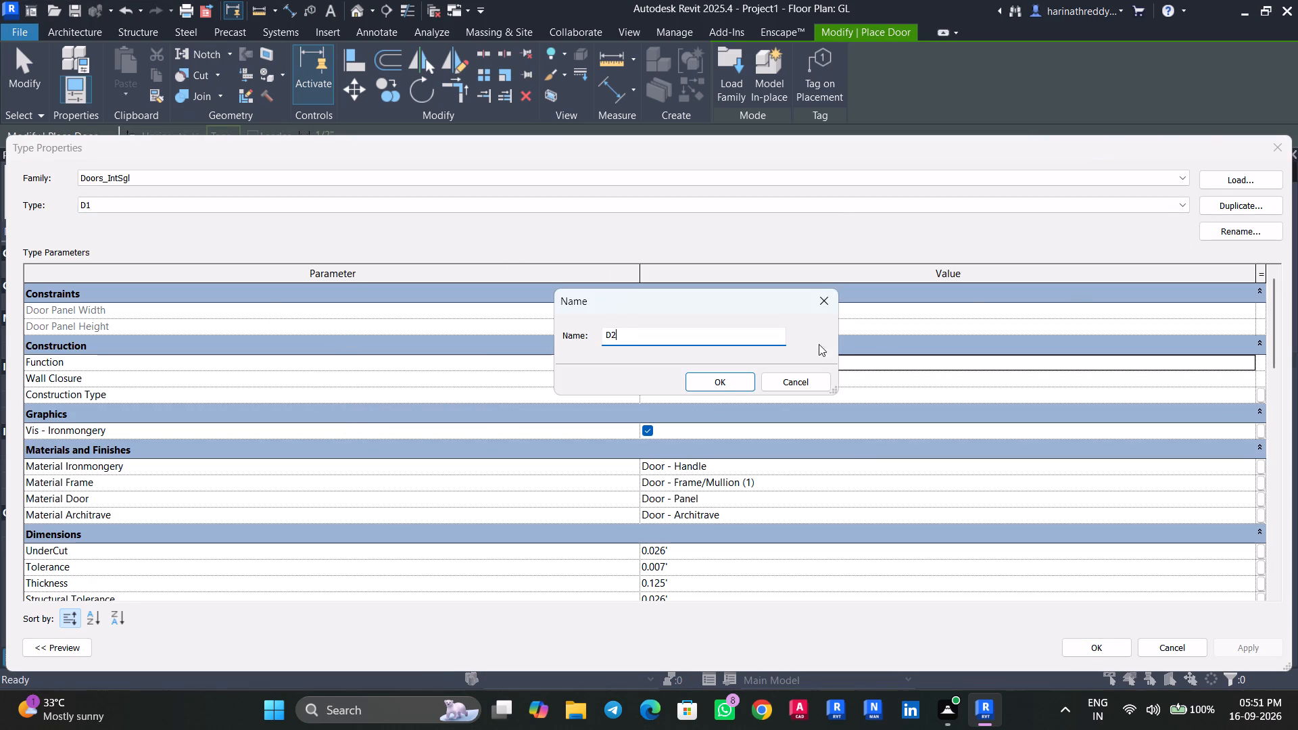
click(717, 381)
scroll(698, 482, down, 5)
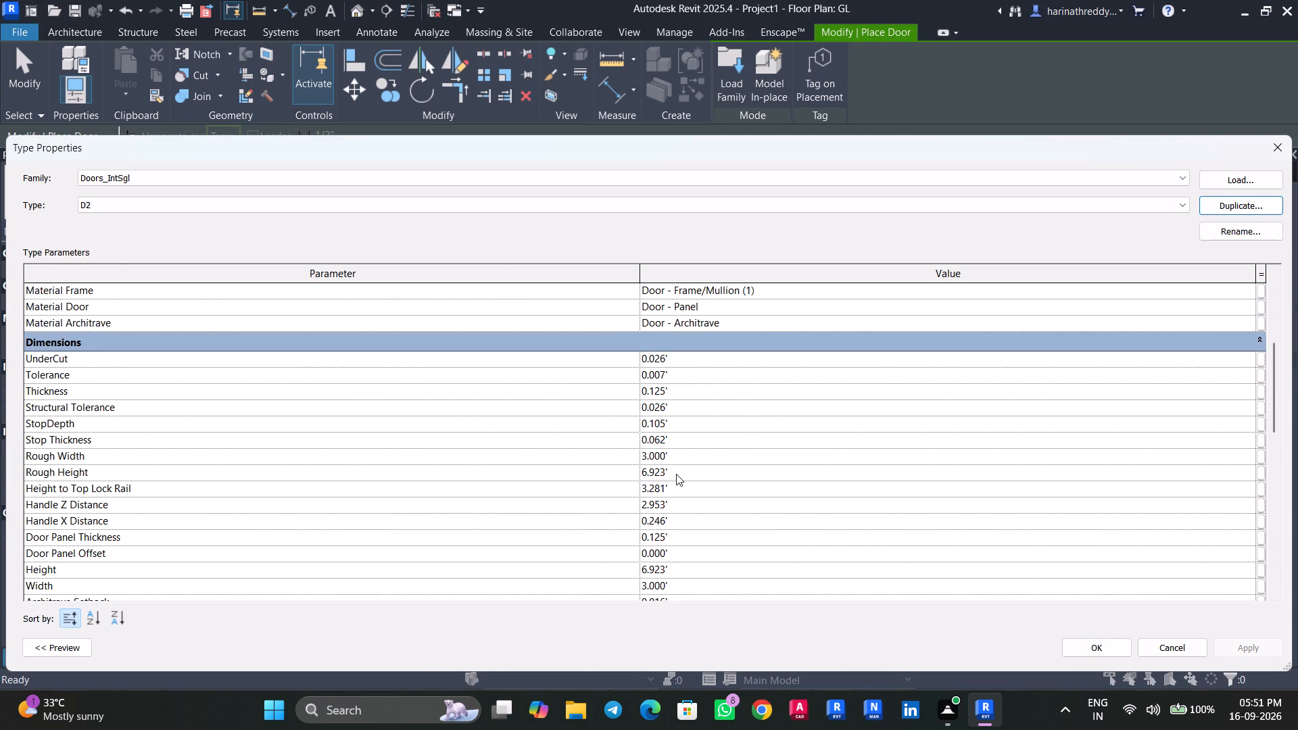
click(681, 464)
click(680, 472)
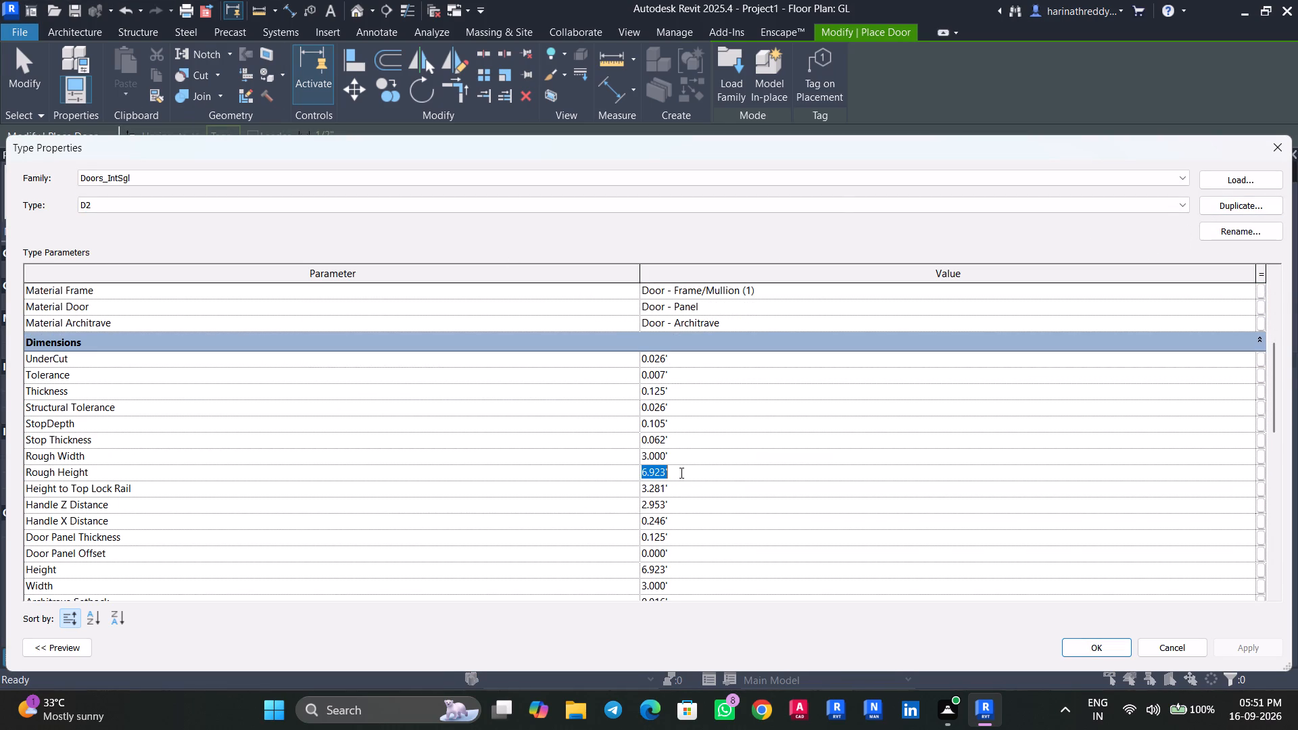
text(6')
key(Return)
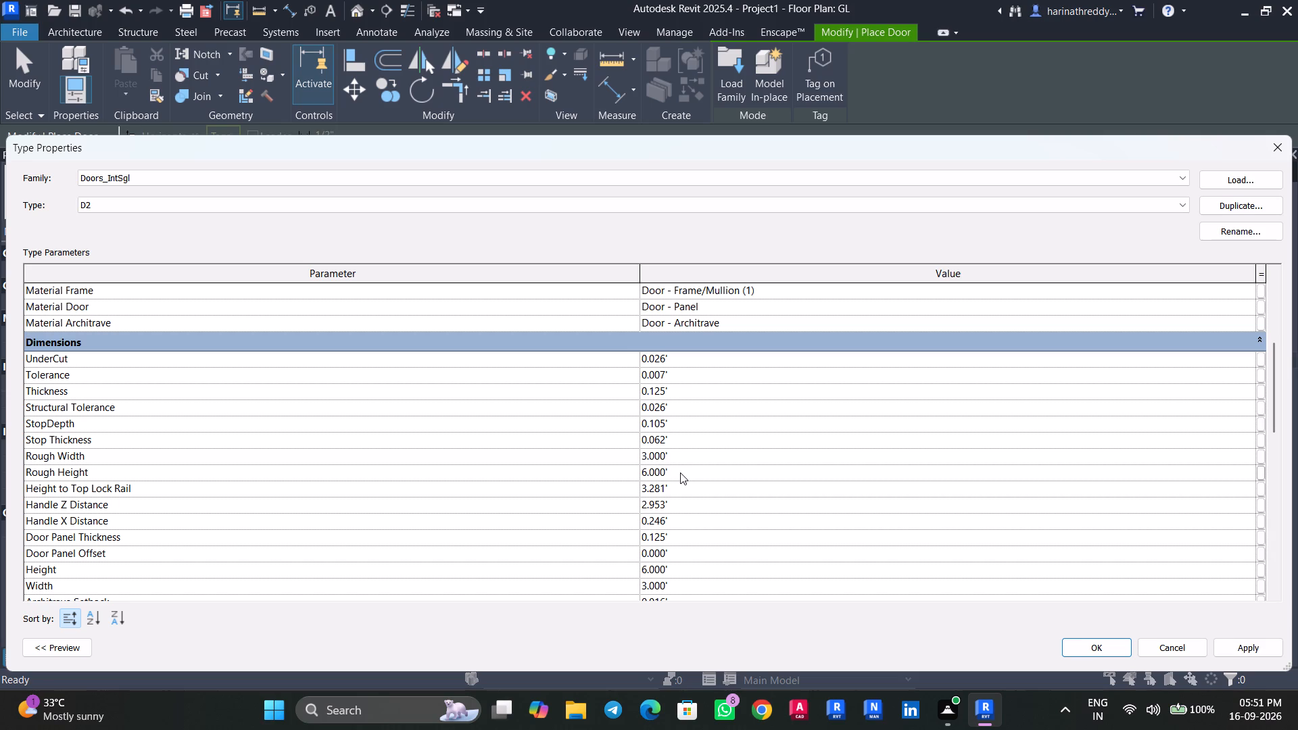
click(1248, 650)
click(1090, 647)
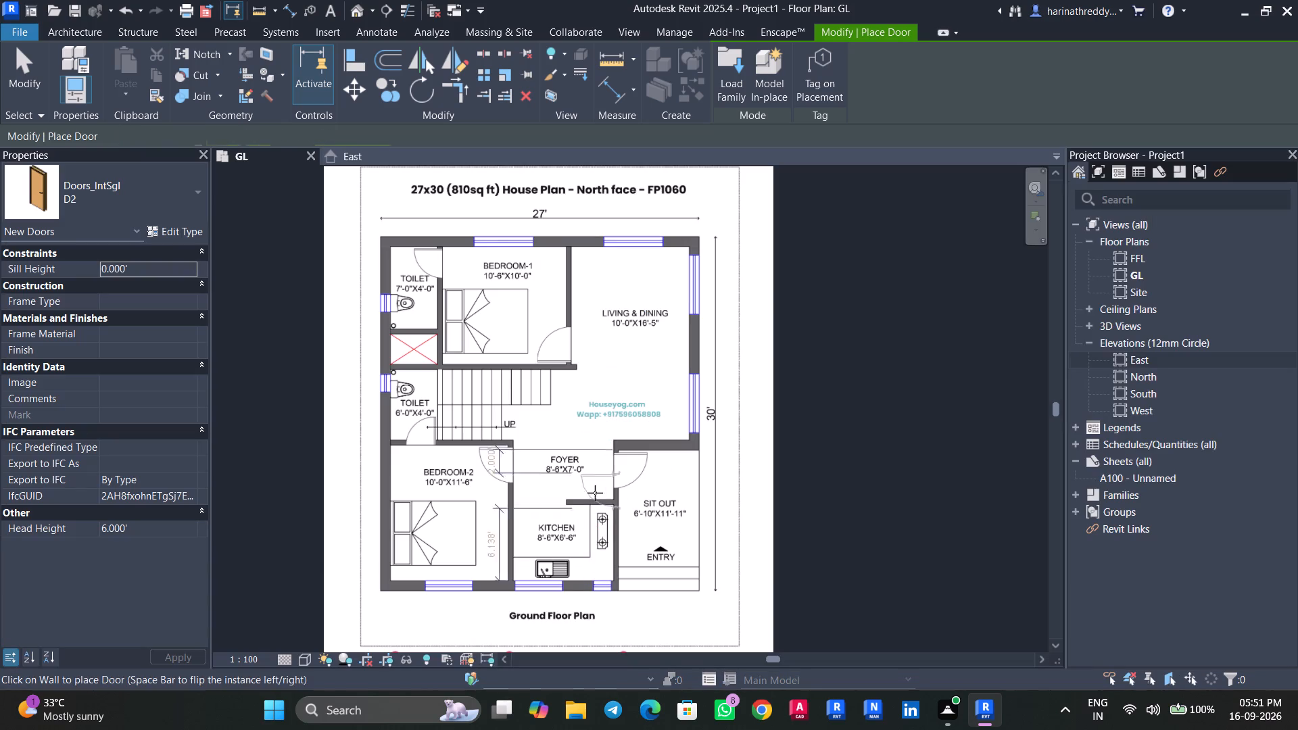
Place D2 doors in the openings of the 6'-0"x4'-0" and 7'-0"x4'-0" toilets, swinging inward as on the plan.
scroll(346, 464, up, 9)
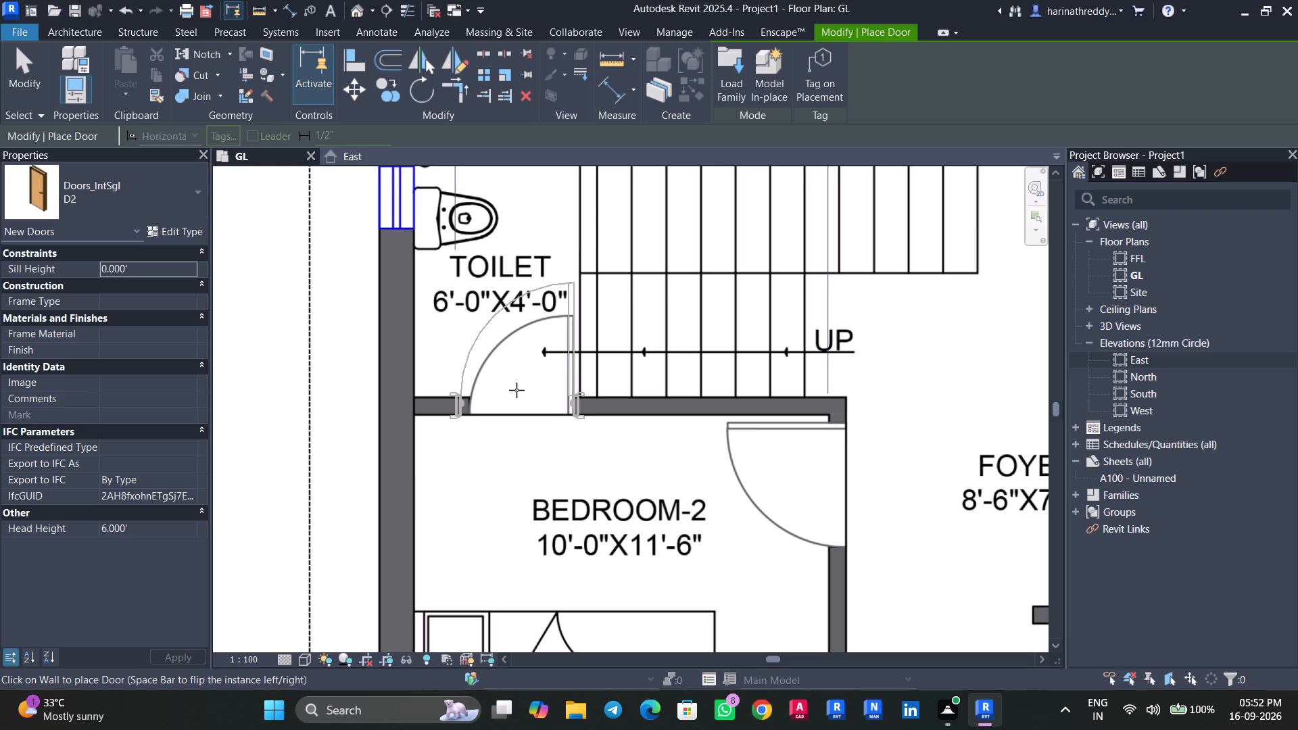
click(517, 391)
scroll(545, 487, down, 9)
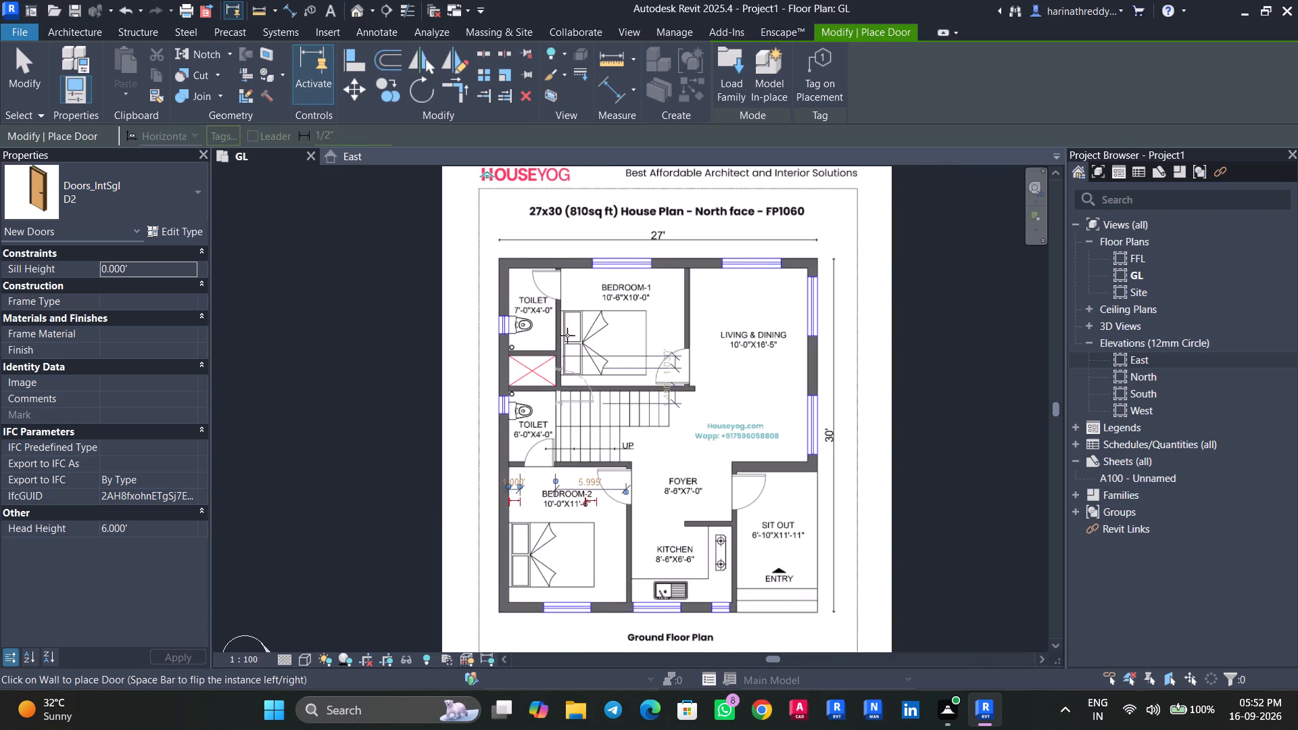
scroll(558, 289, up, 10)
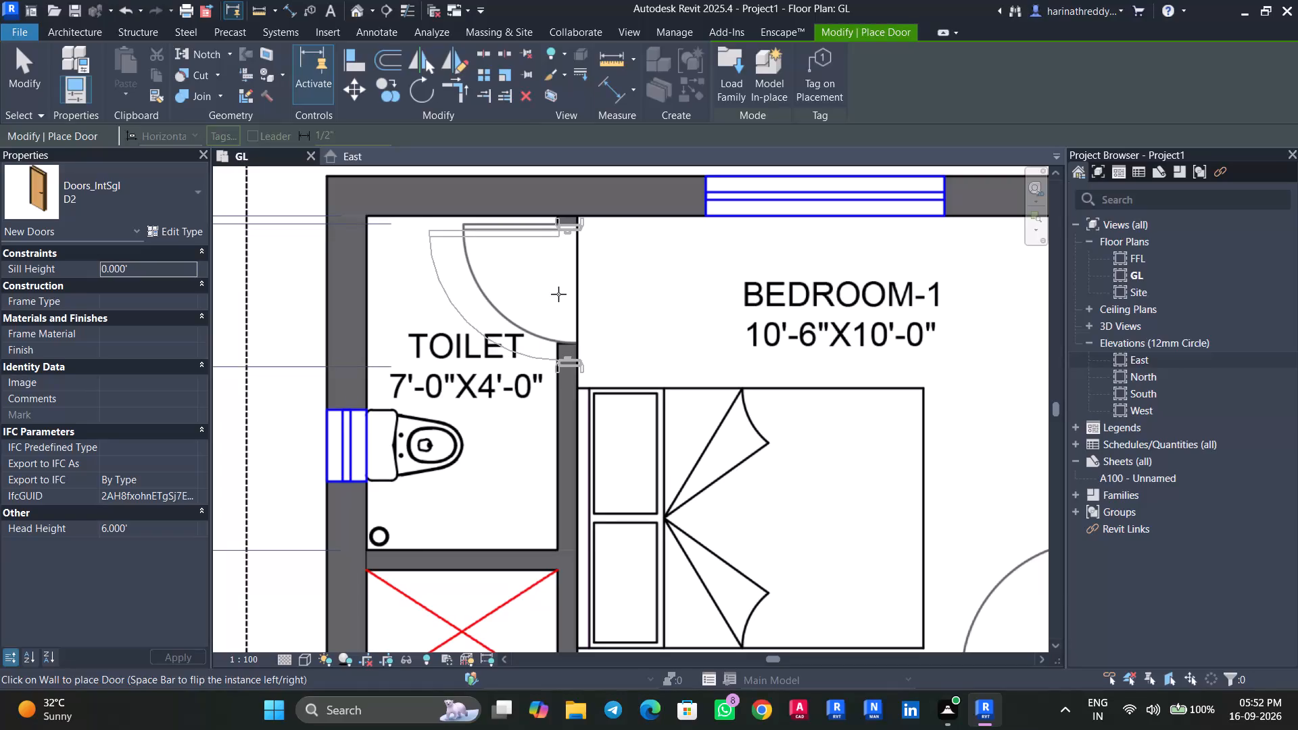
click(558, 294)
key(Escape)
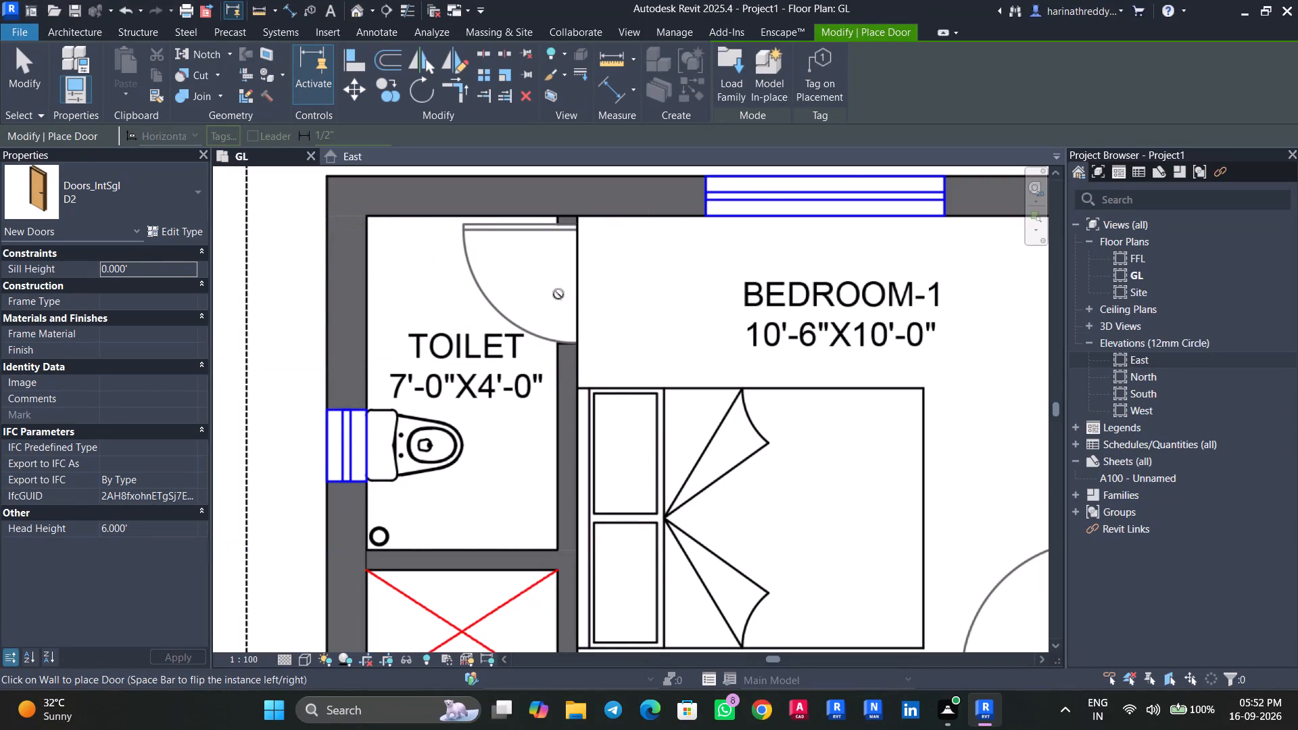
key(Escape)
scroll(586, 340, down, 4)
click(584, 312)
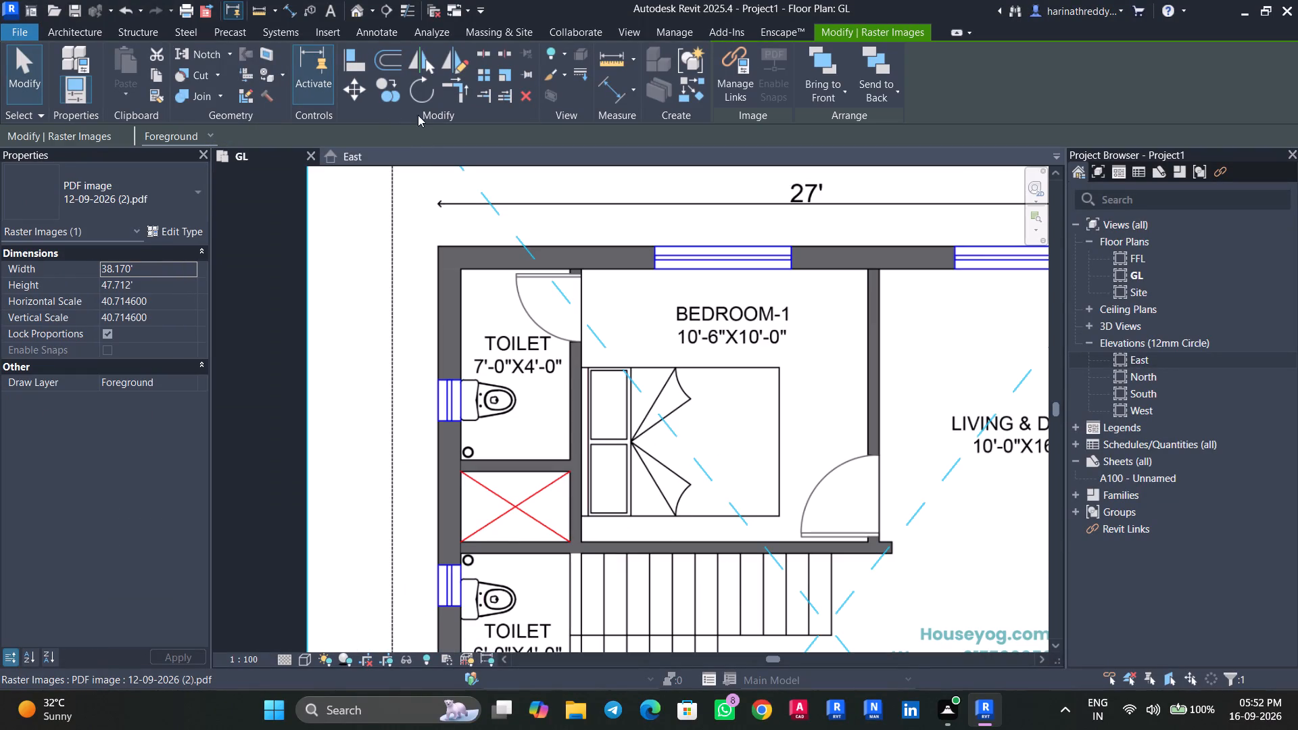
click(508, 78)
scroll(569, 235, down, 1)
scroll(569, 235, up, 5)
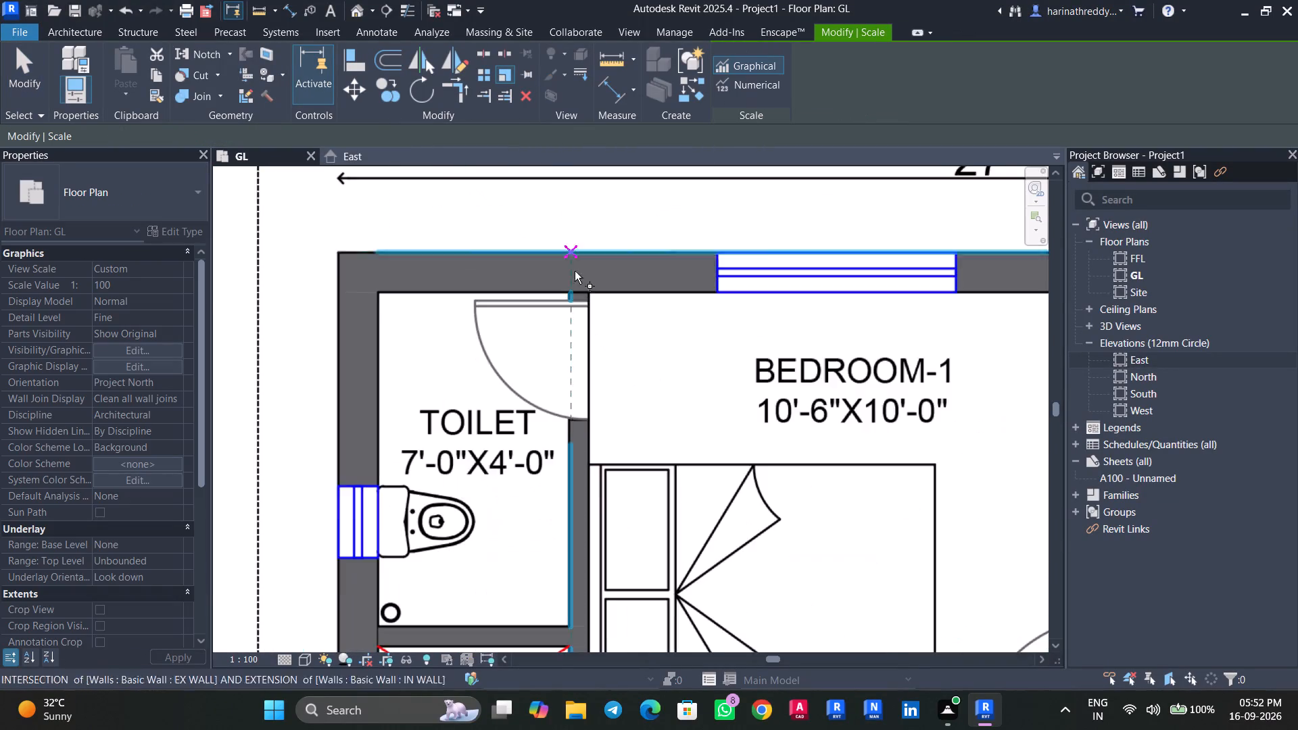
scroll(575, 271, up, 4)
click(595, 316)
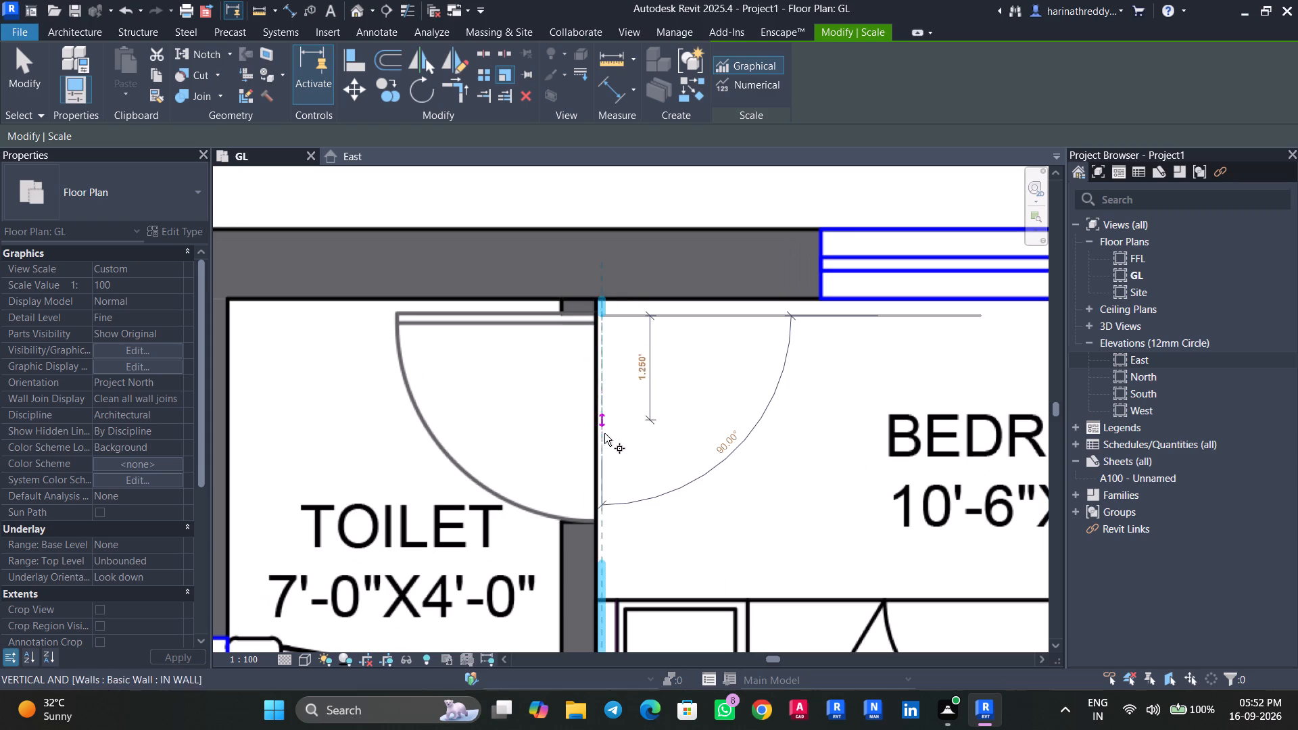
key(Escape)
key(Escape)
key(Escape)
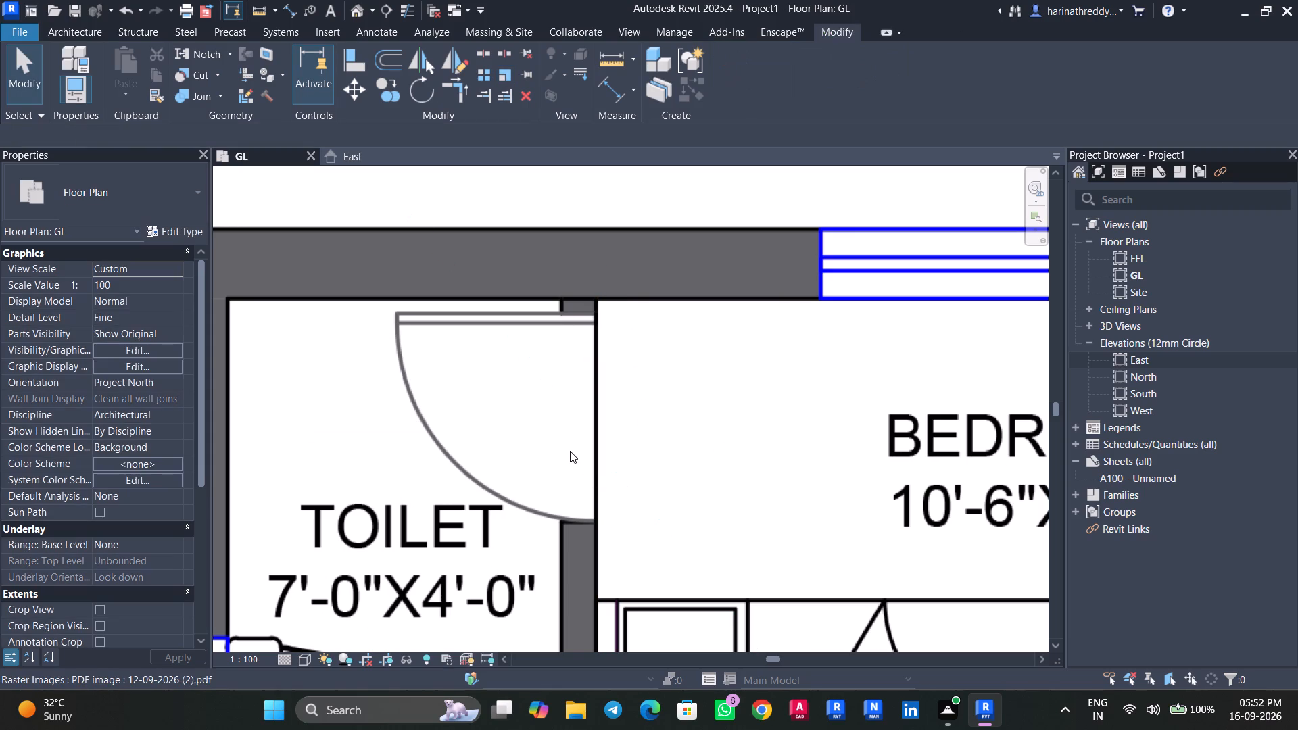
Set the D2 door type's rough width to 2.5'.
key(Tab)
click(583, 437)
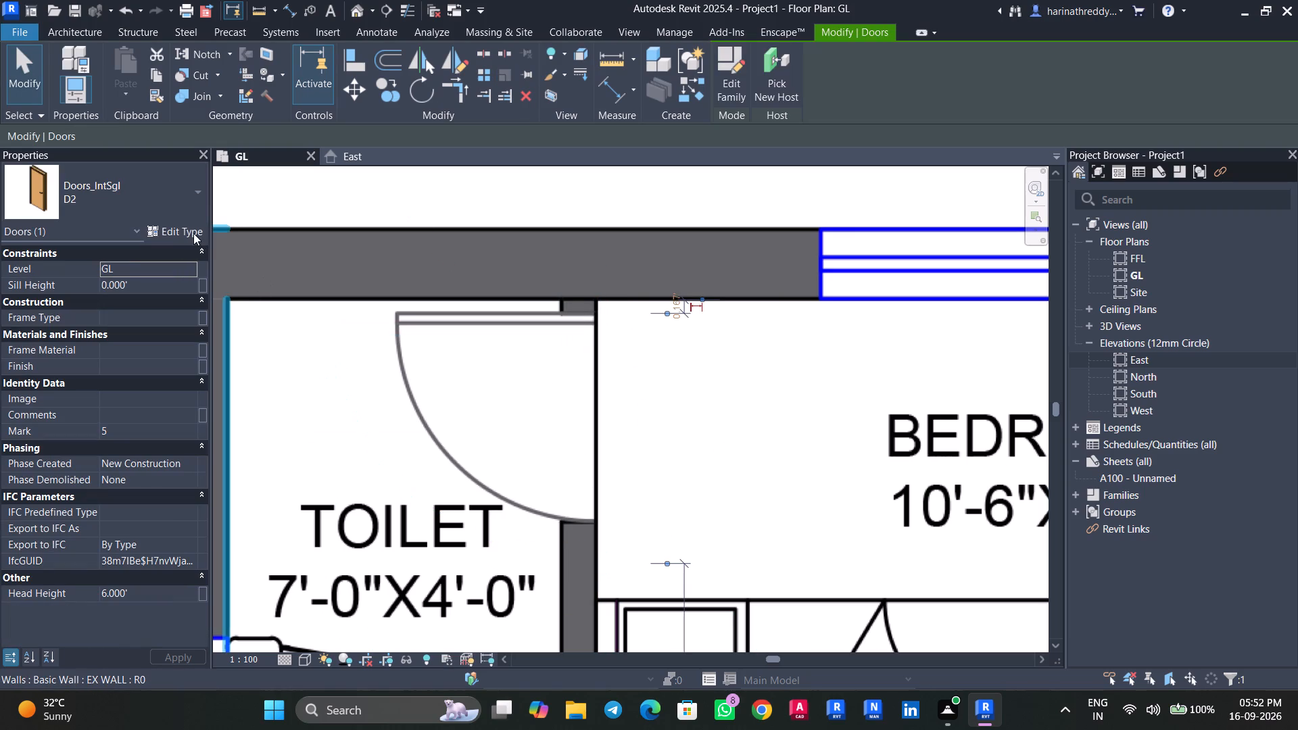
click(193, 233)
scroll(822, 481, down, 3)
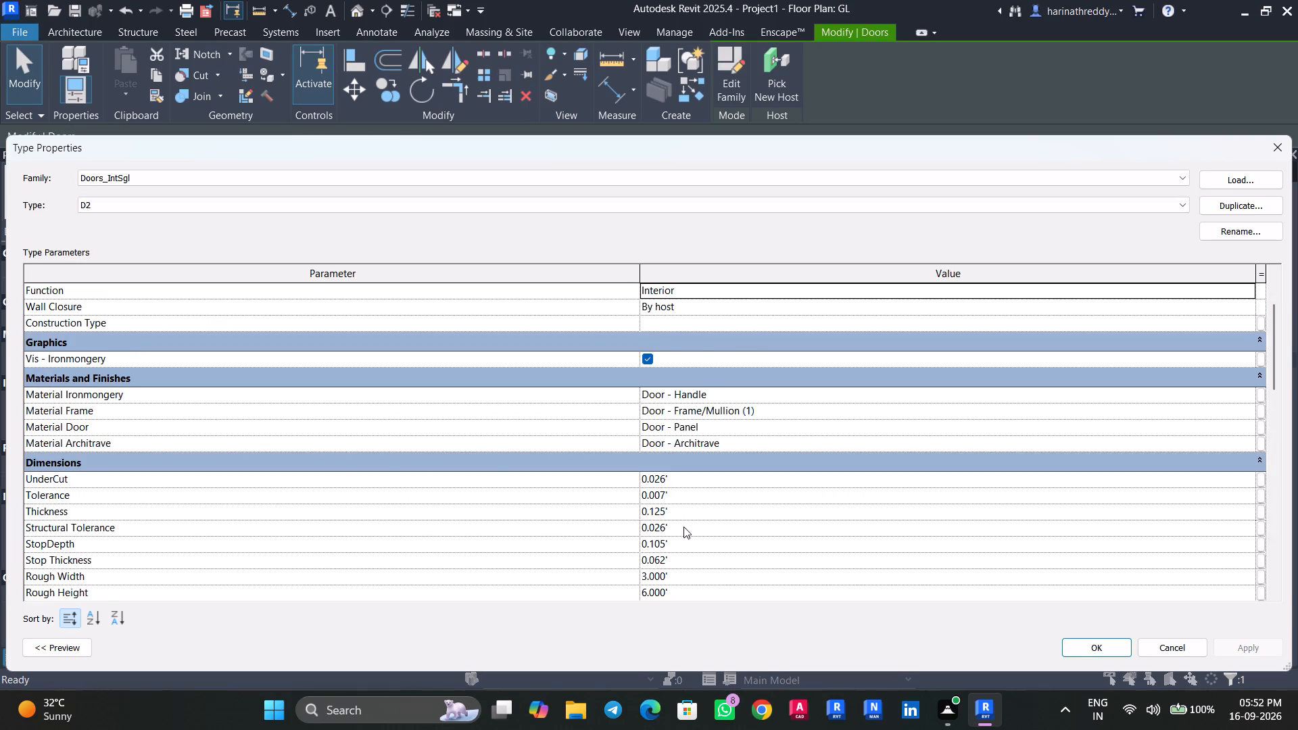
click(684, 527)
text(2.5')
key(Return)
click(1247, 641)
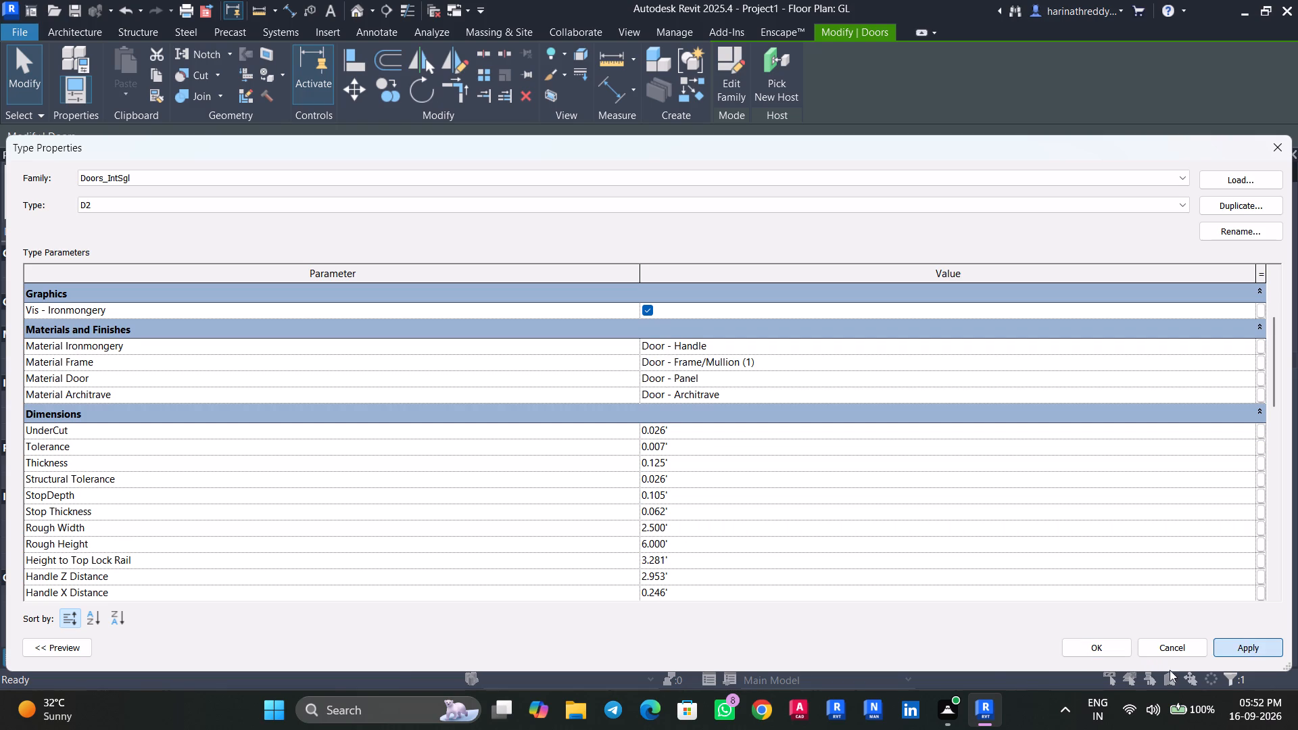
click(1088, 654)
key(Escape)
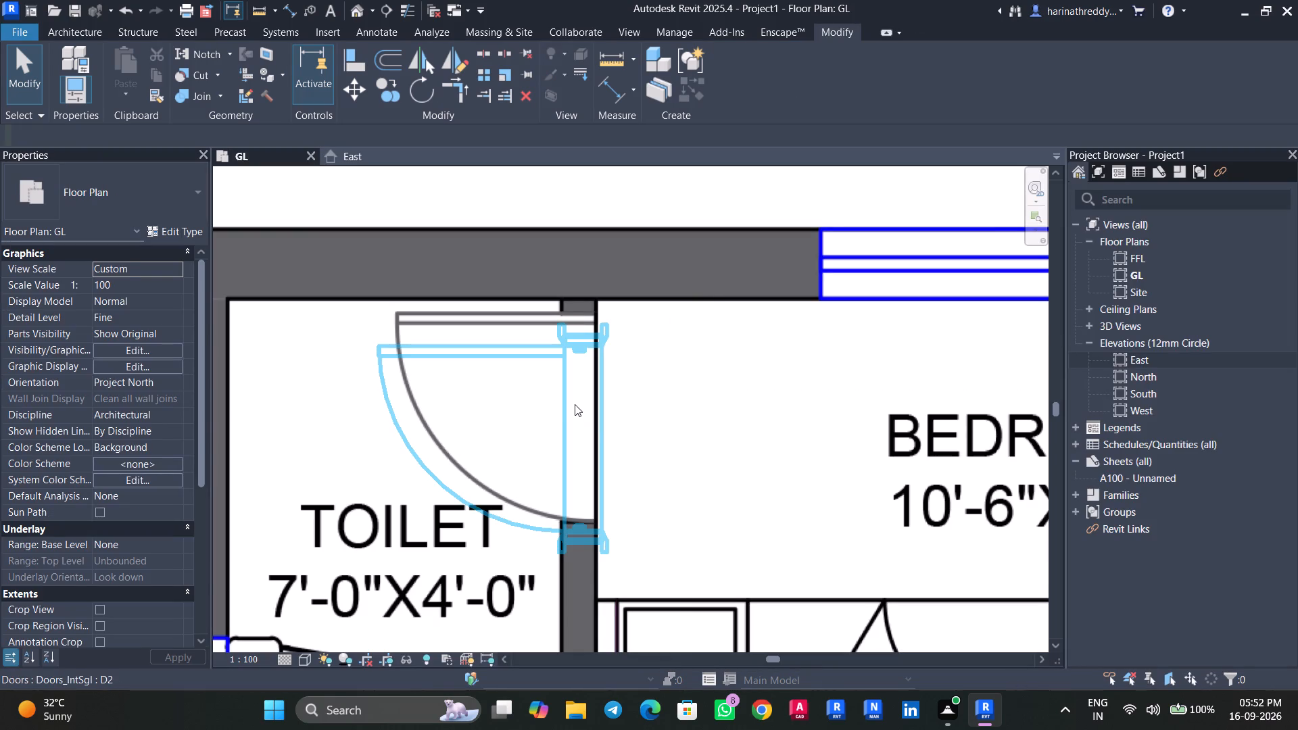
Nudge the BEDROOM-1 toilet's D2 door along its wall toward the exterior wall to line up with the plan's opening.
click(577, 405)
key(Up)
key(Up)
key(Up)
key(Up)
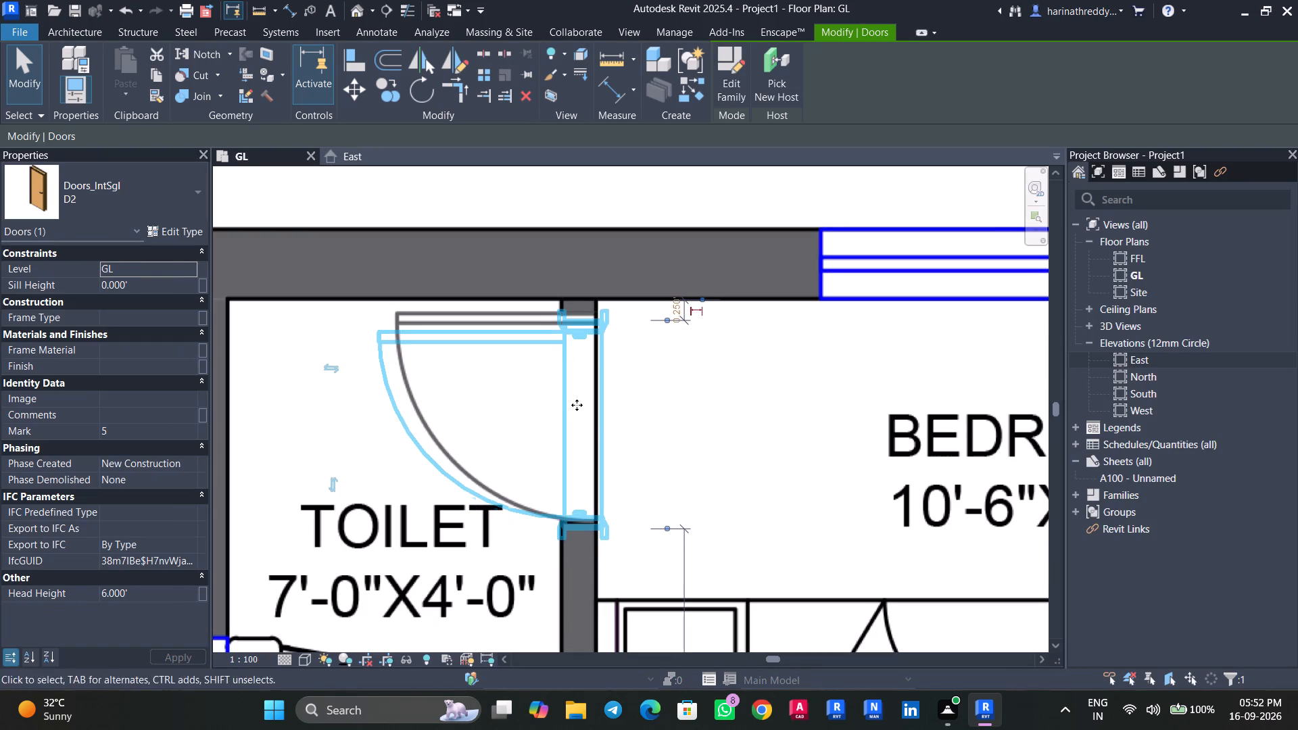
key(Up)
key(Up)
key(Escape)
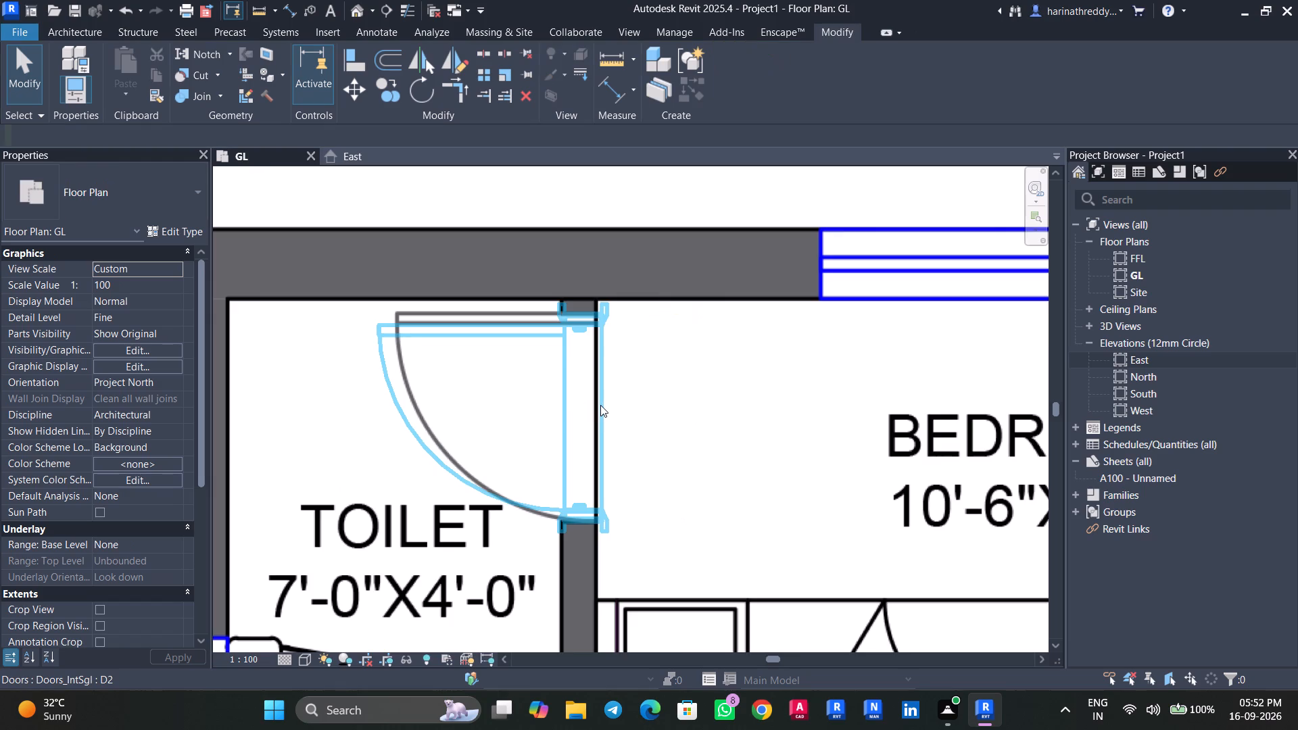
Check the D2 door of the 6'-0"x4'-0" toilet and the other placed doors against the plan.
scroll(600, 404, down, 7)
middle_drag(639, 449, 752, 135)
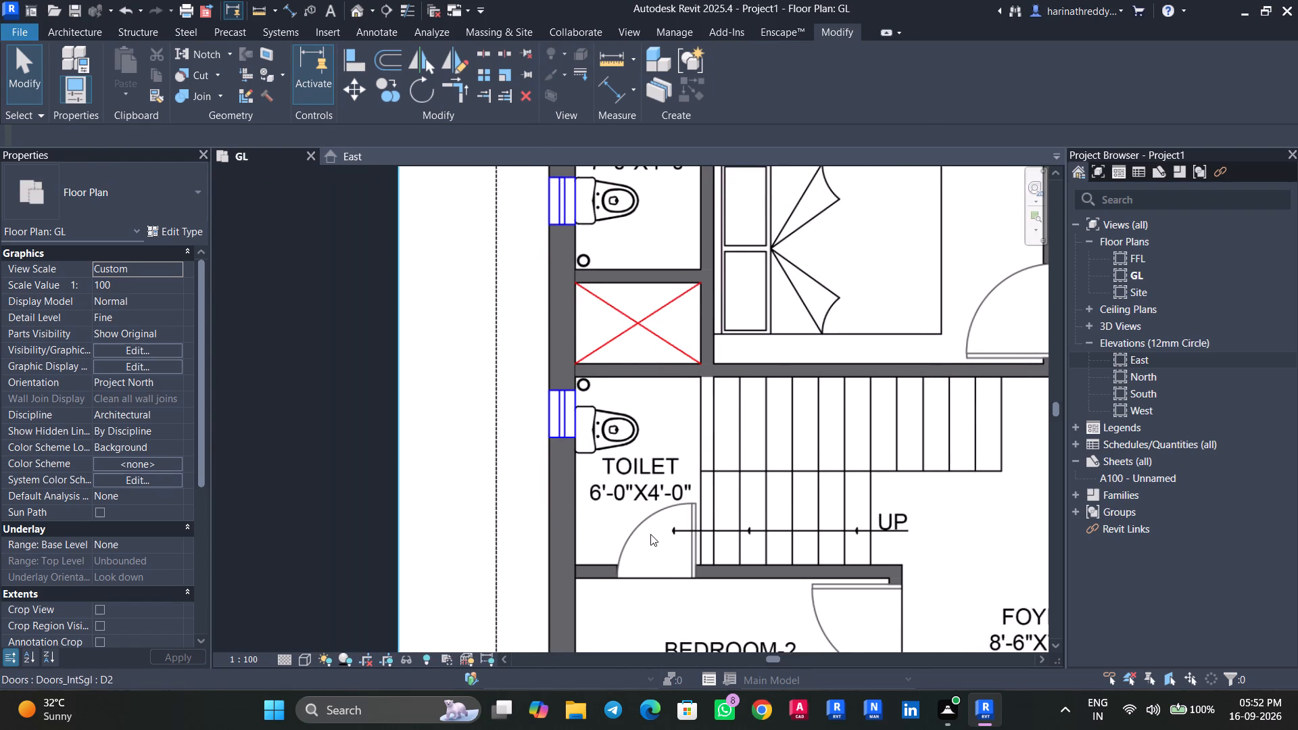
click(650, 534)
key(Escape)
scroll(691, 535, down, 3)
middle_drag(771, 589, 721, 433)
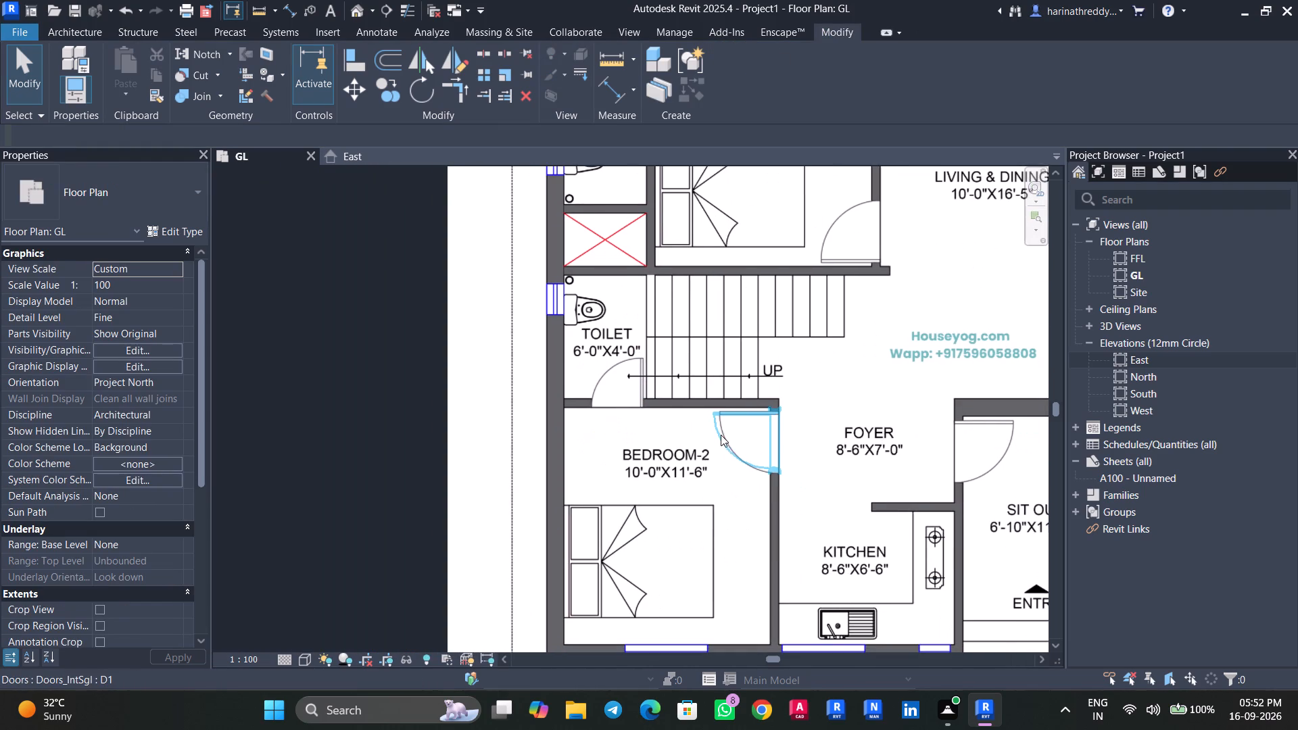
scroll(731, 447, down, 2)
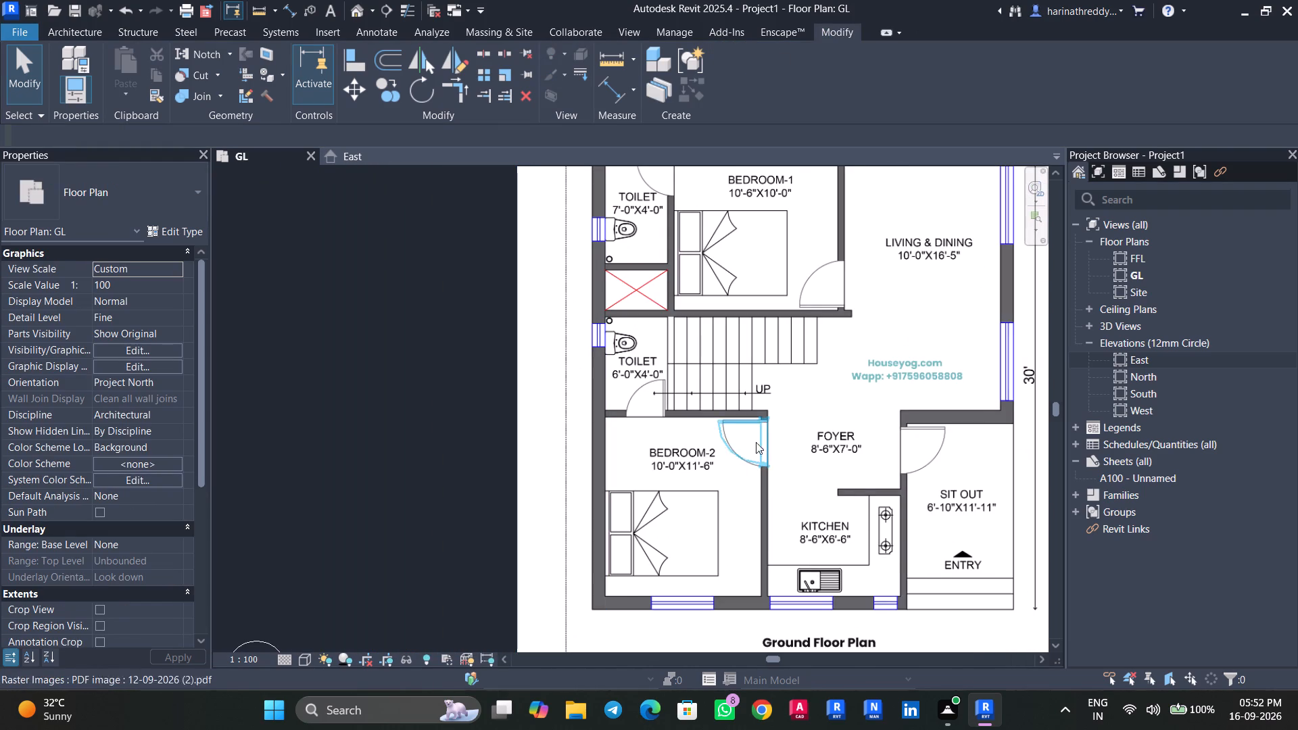
middle_drag(813, 346, 569, 402)
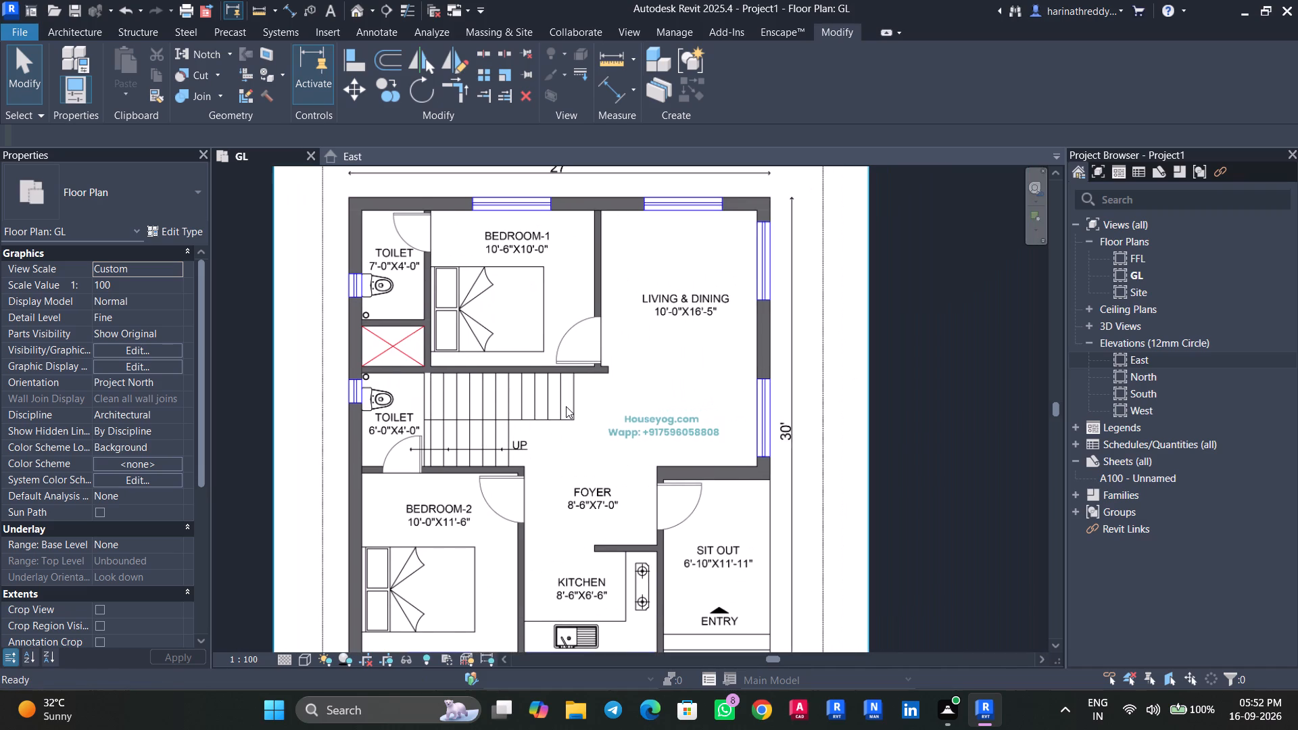
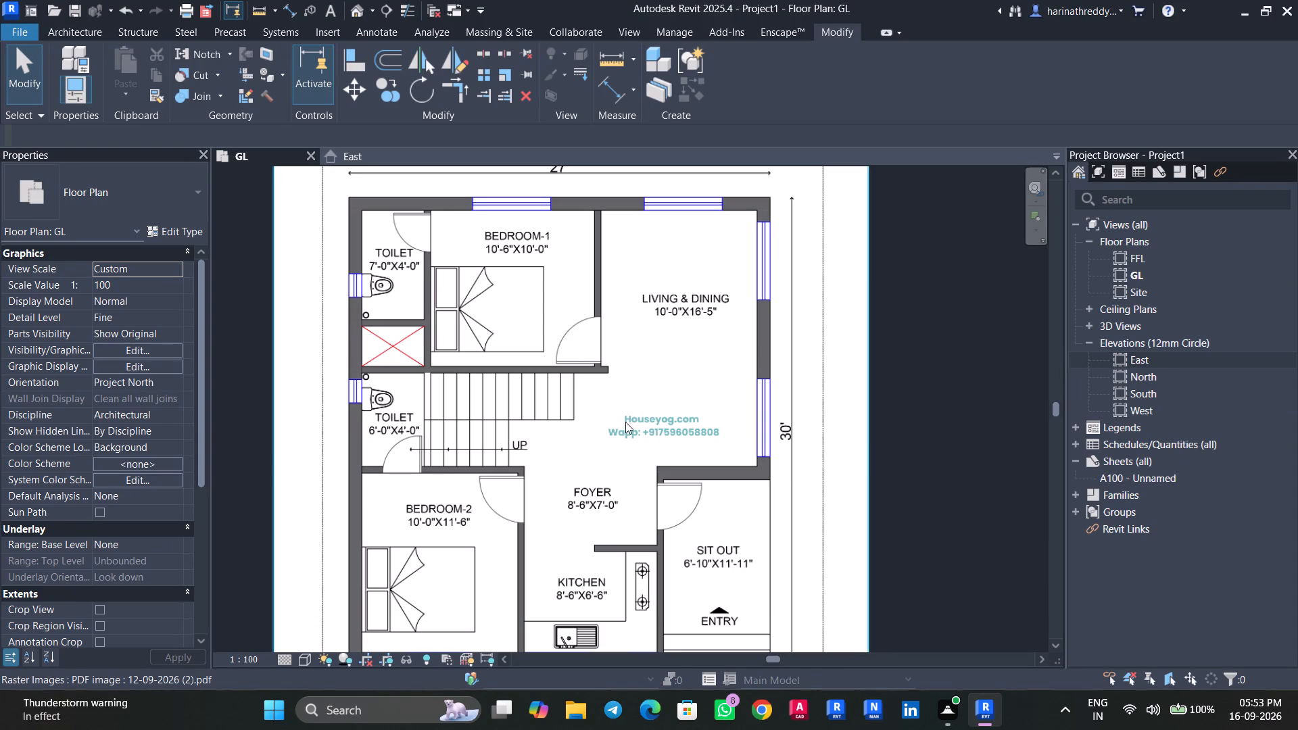
Measure the width of BEDROOM-1's window opening on the plan PDF with the Scale tool, without rescaling the image.
scroll(579, 376, up, 4)
click(695, 385)
scroll(696, 385, down, 4)
middle_drag(702, 369, 761, 525)
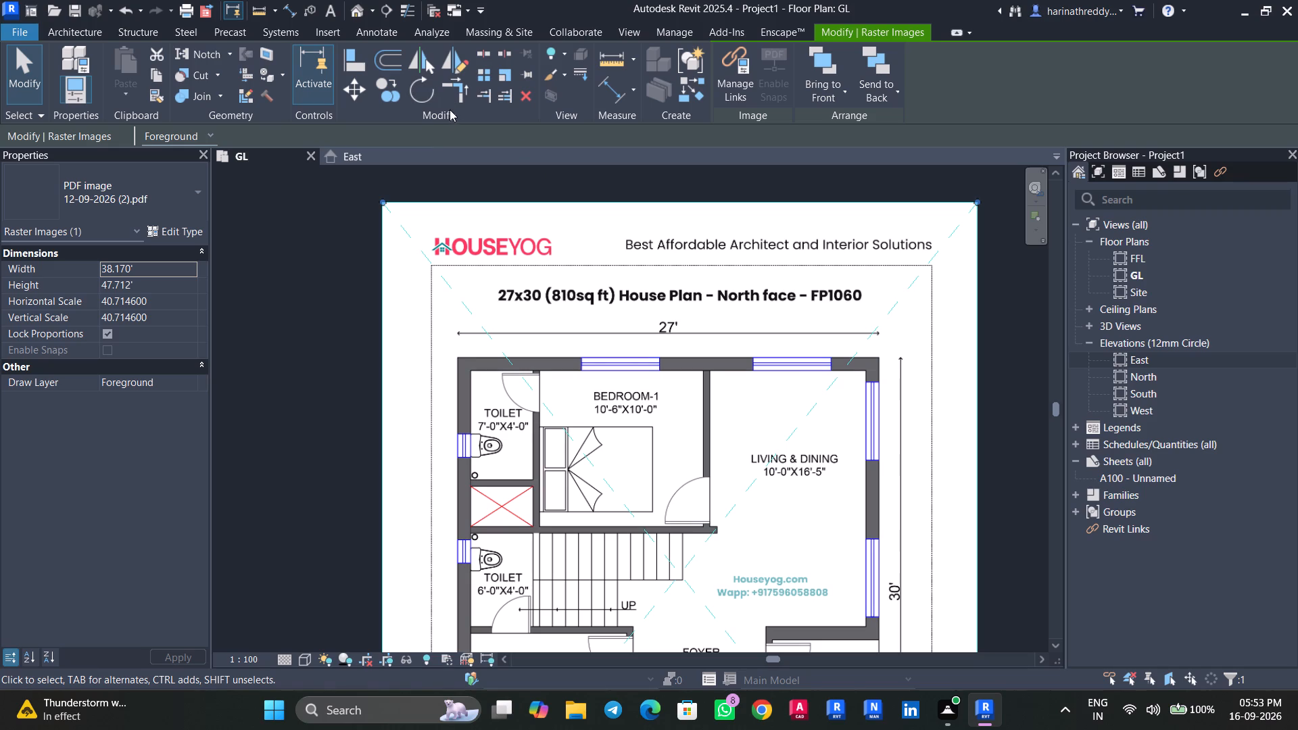
click(508, 77)
scroll(598, 352, up, 10)
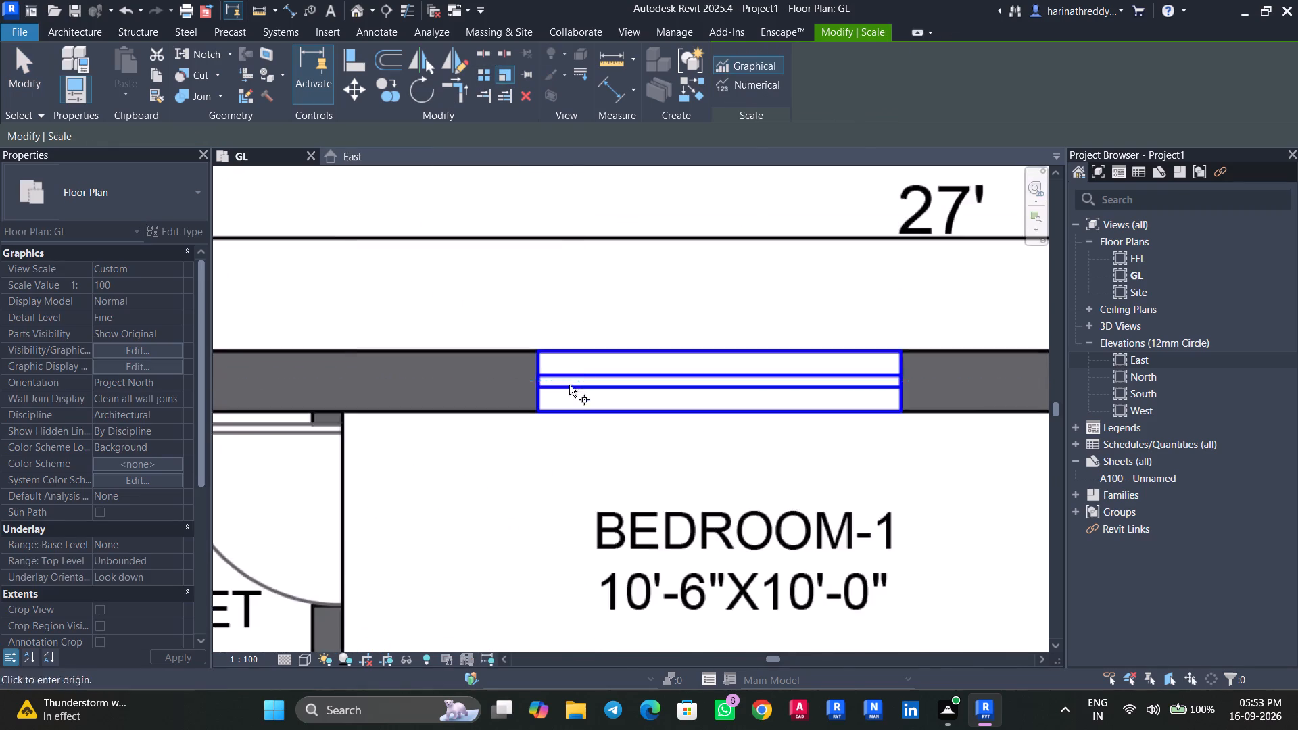
scroll(569, 385, up, 5)
click(523, 325)
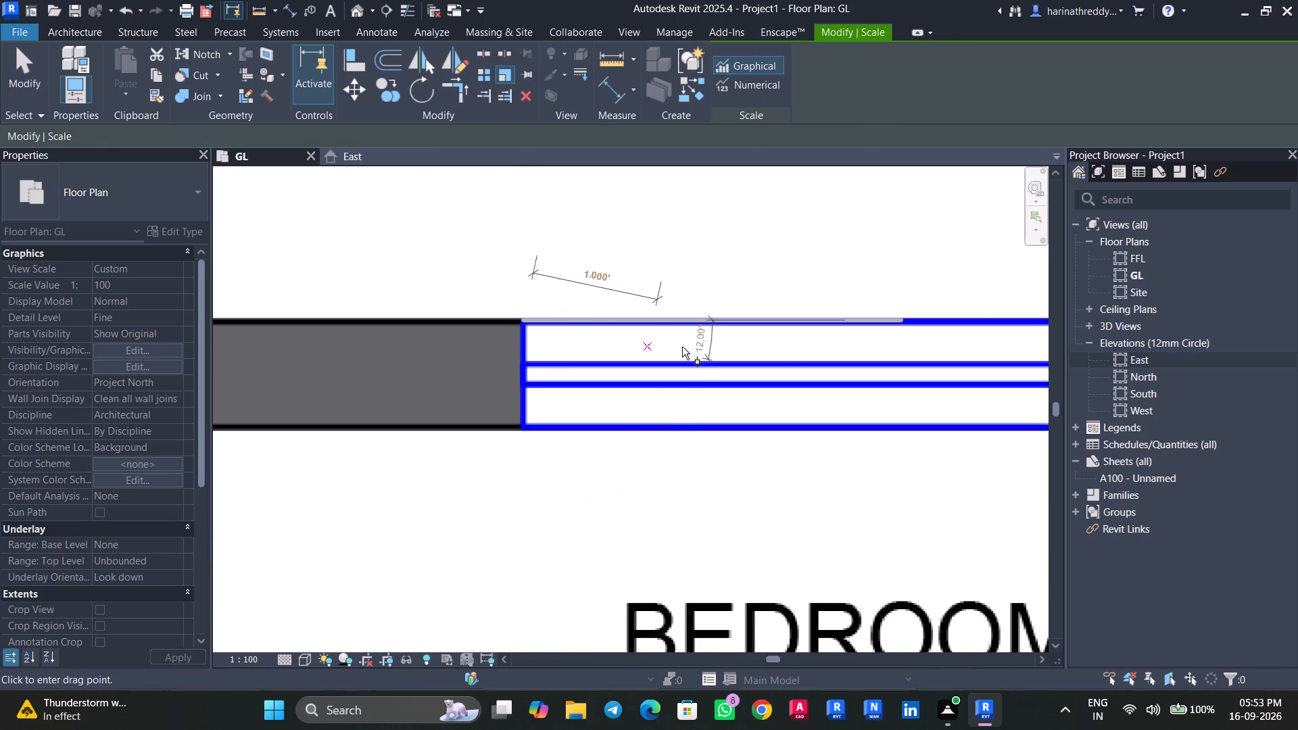
middle_drag(795, 345, 532, 395)
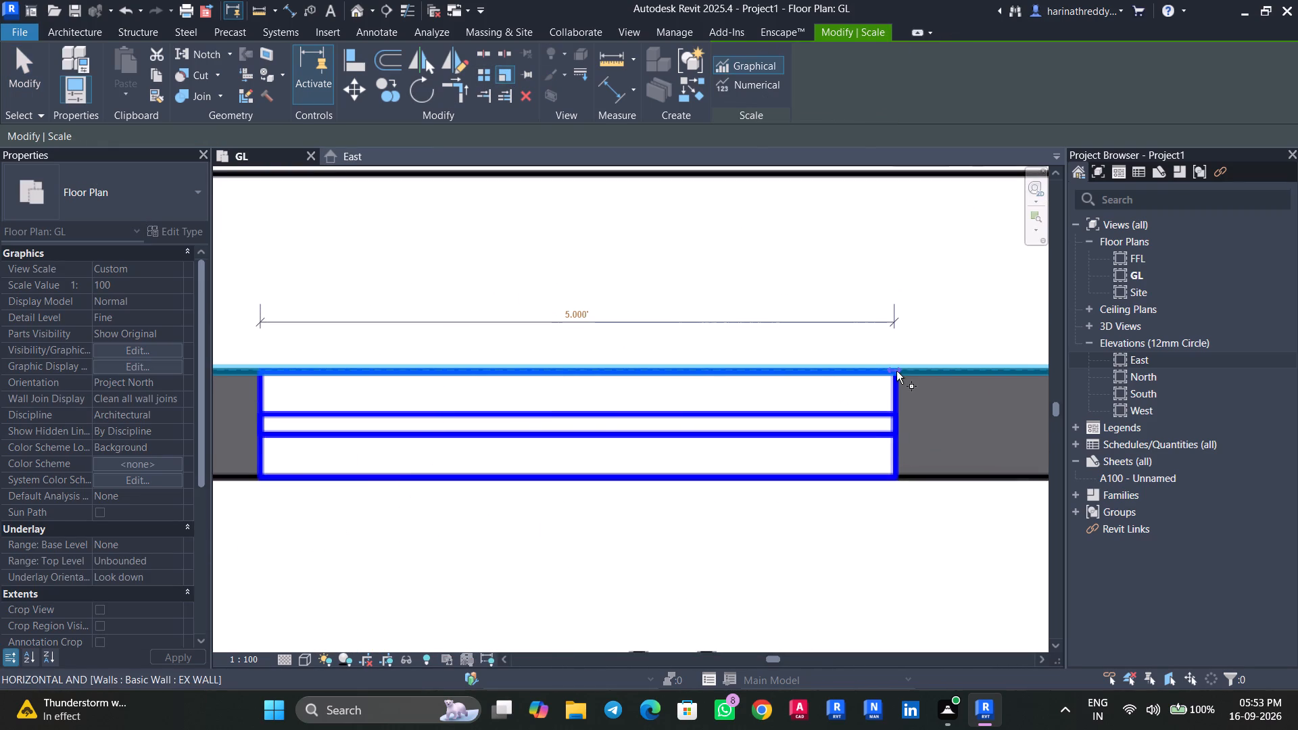
scroll(896, 371, down, 16)
middle_drag(896, 371, 742, 187)
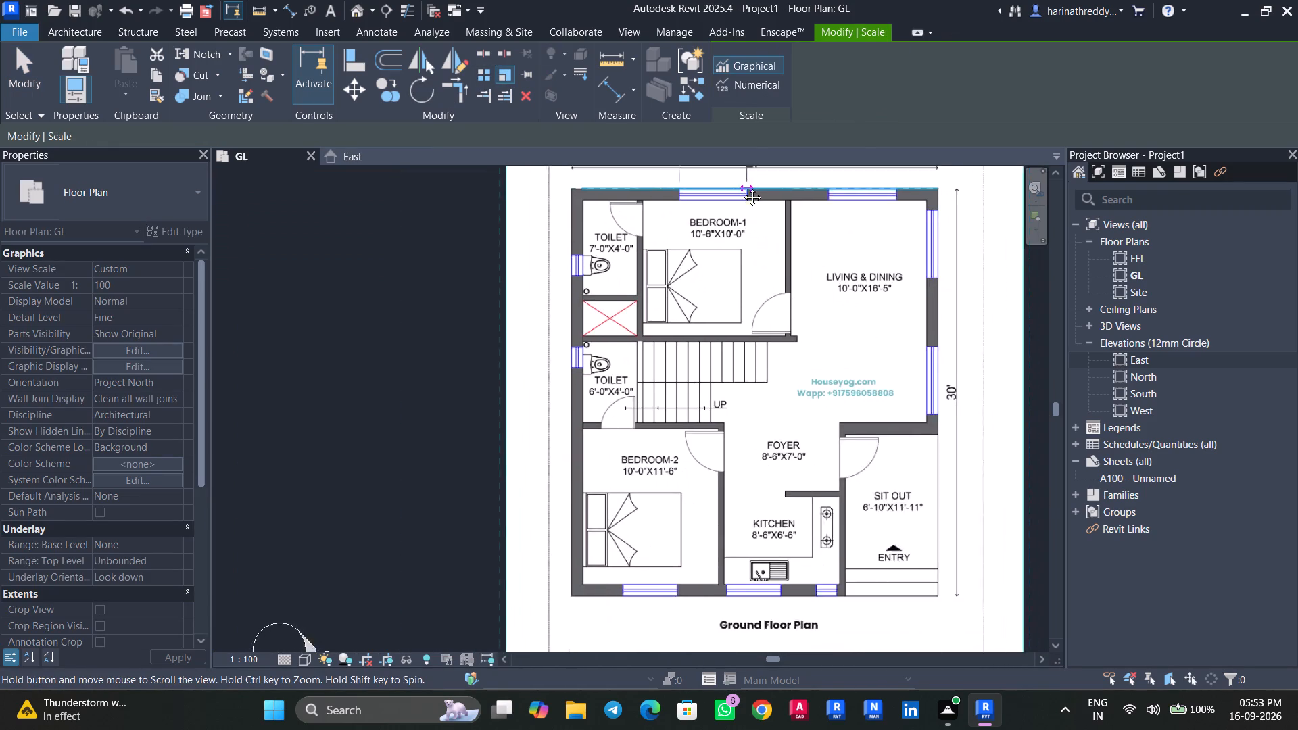
middle_drag(742, 187, 699, 236)
key(Escape)
key(Escape)
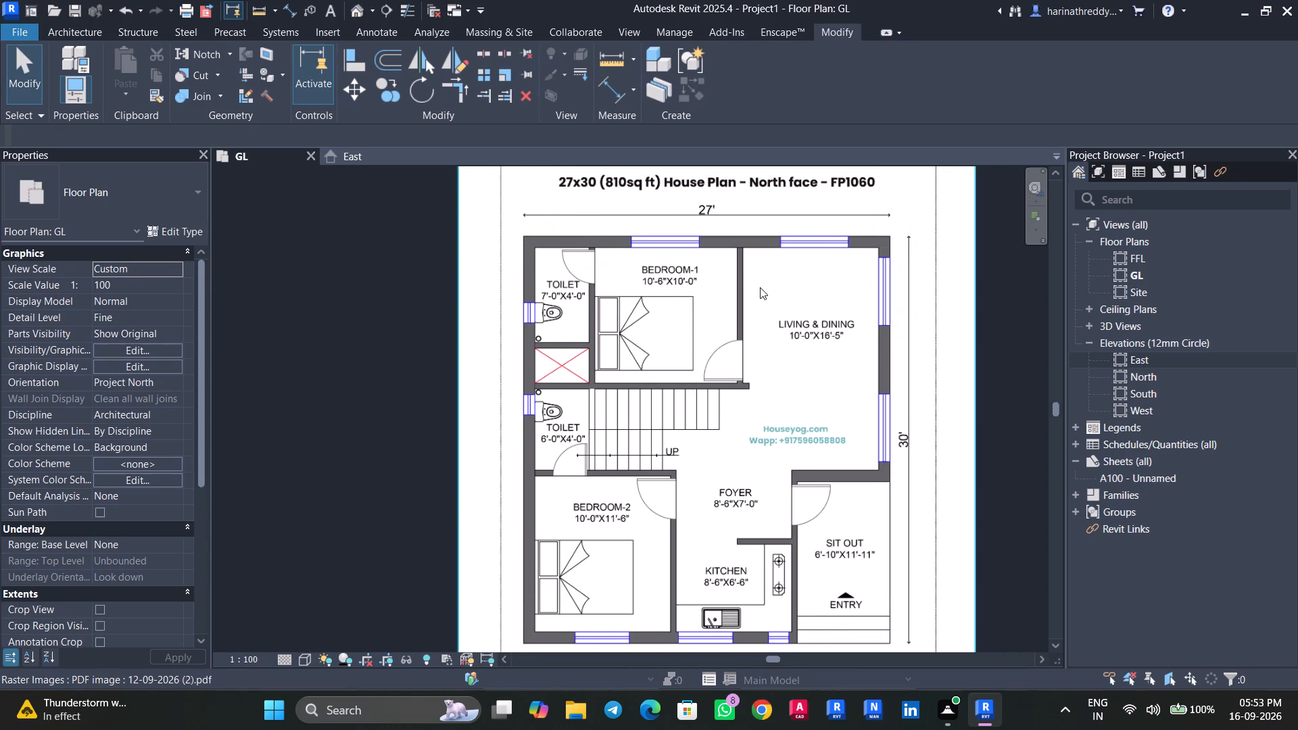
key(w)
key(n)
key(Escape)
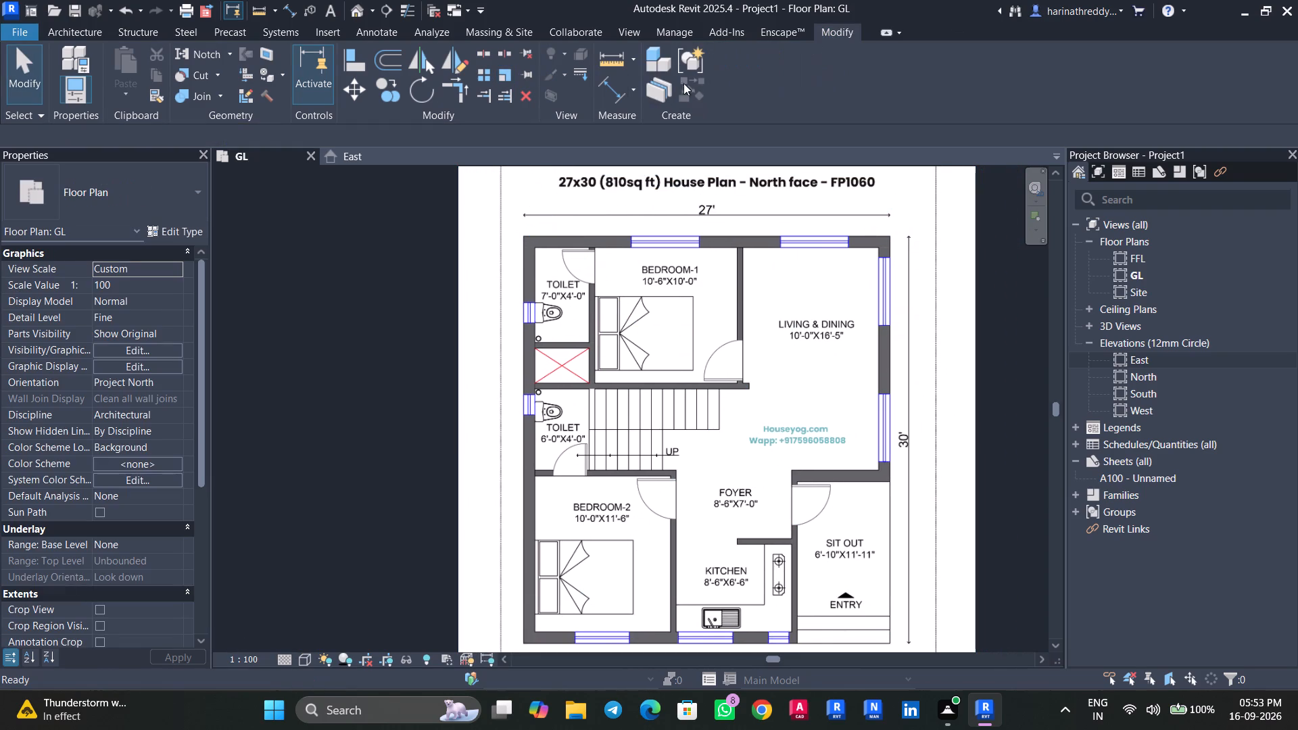
Load the Windows_Dbl_Variable_Casement family from the Windows category of the Autodesk family library.
click(337, 32)
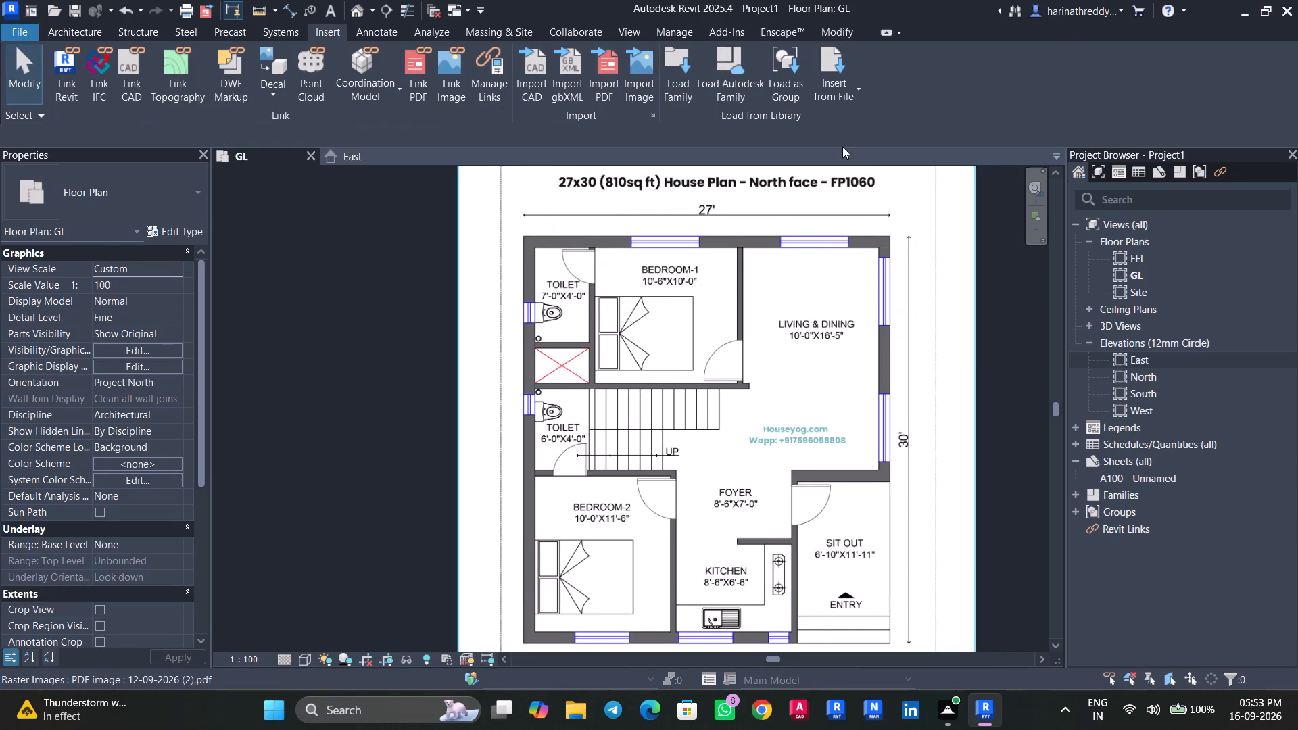
click(731, 80)
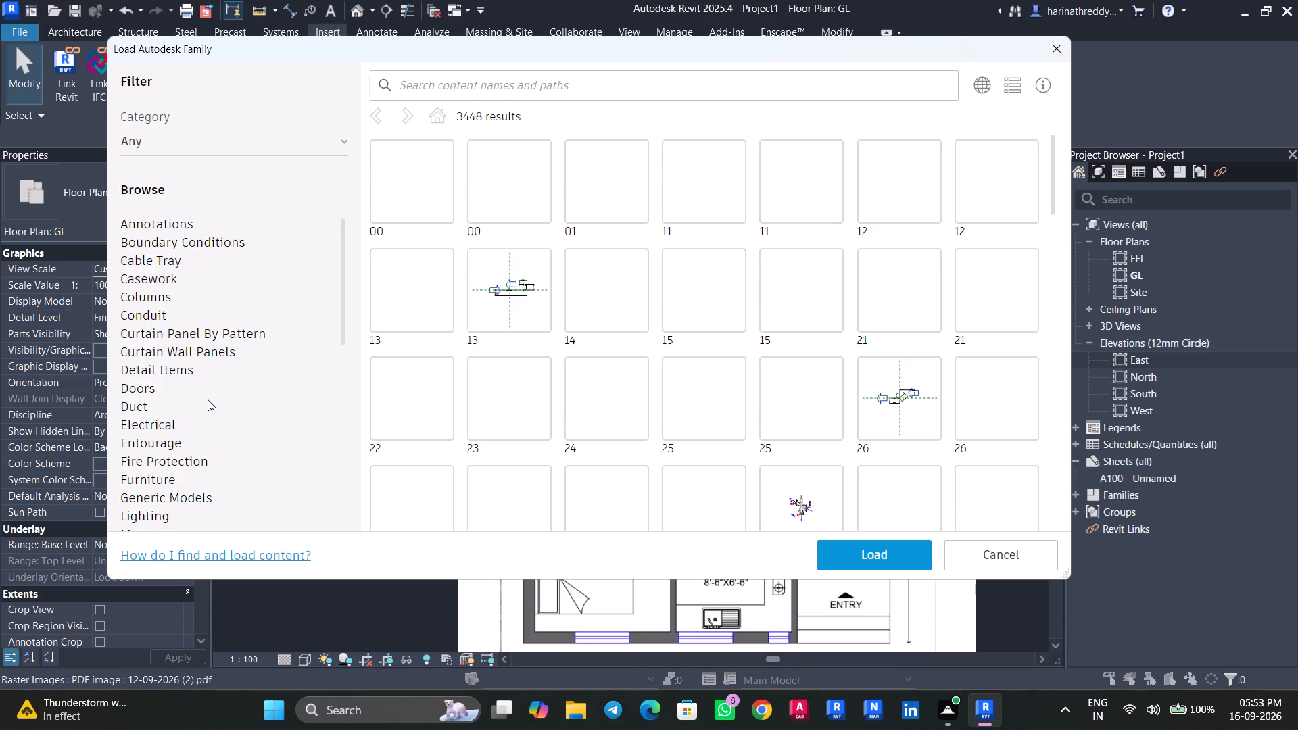
scroll(195, 416, down, 12)
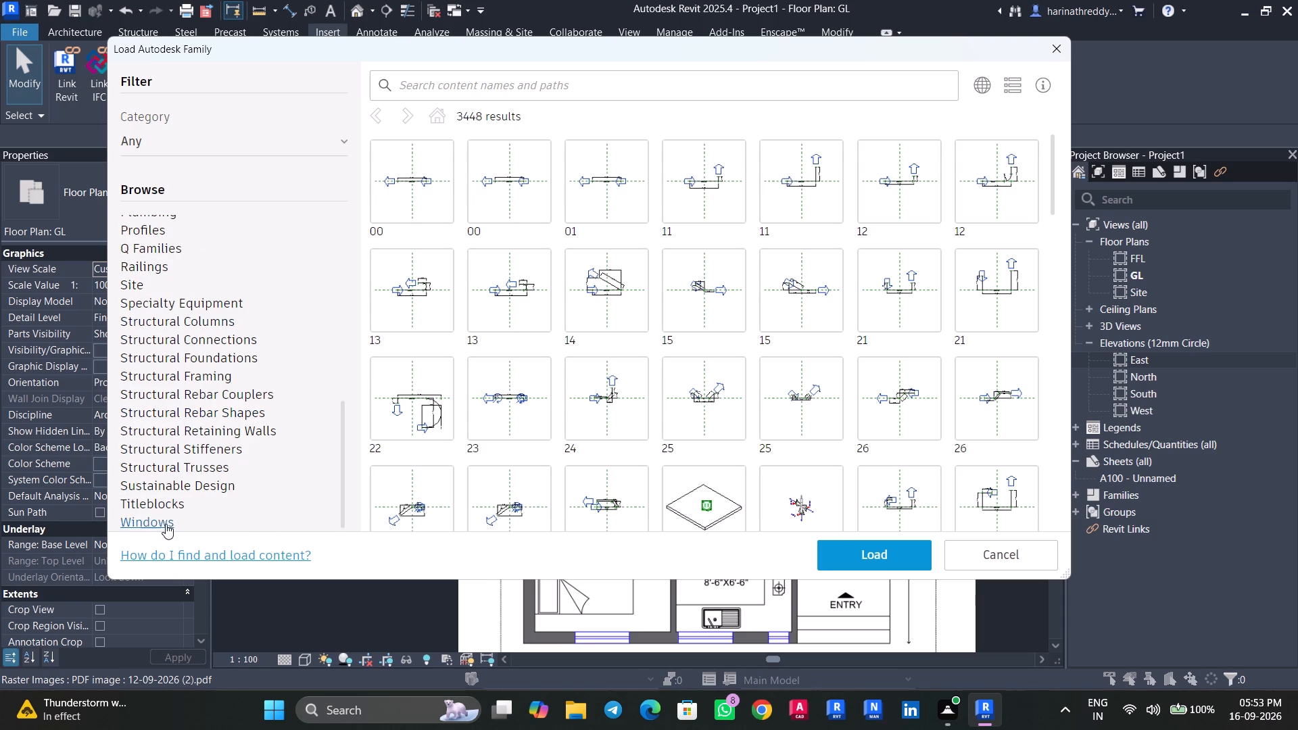
click(165, 523)
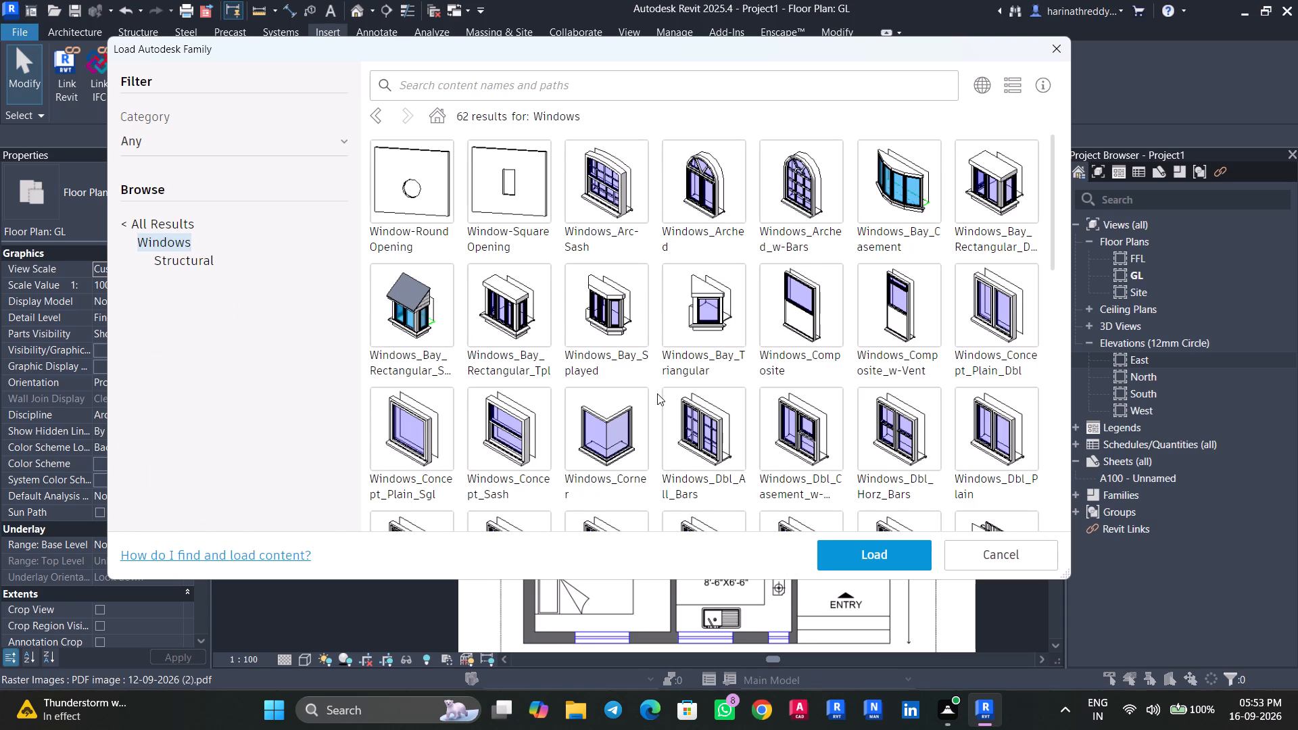
scroll(929, 422, down, 4)
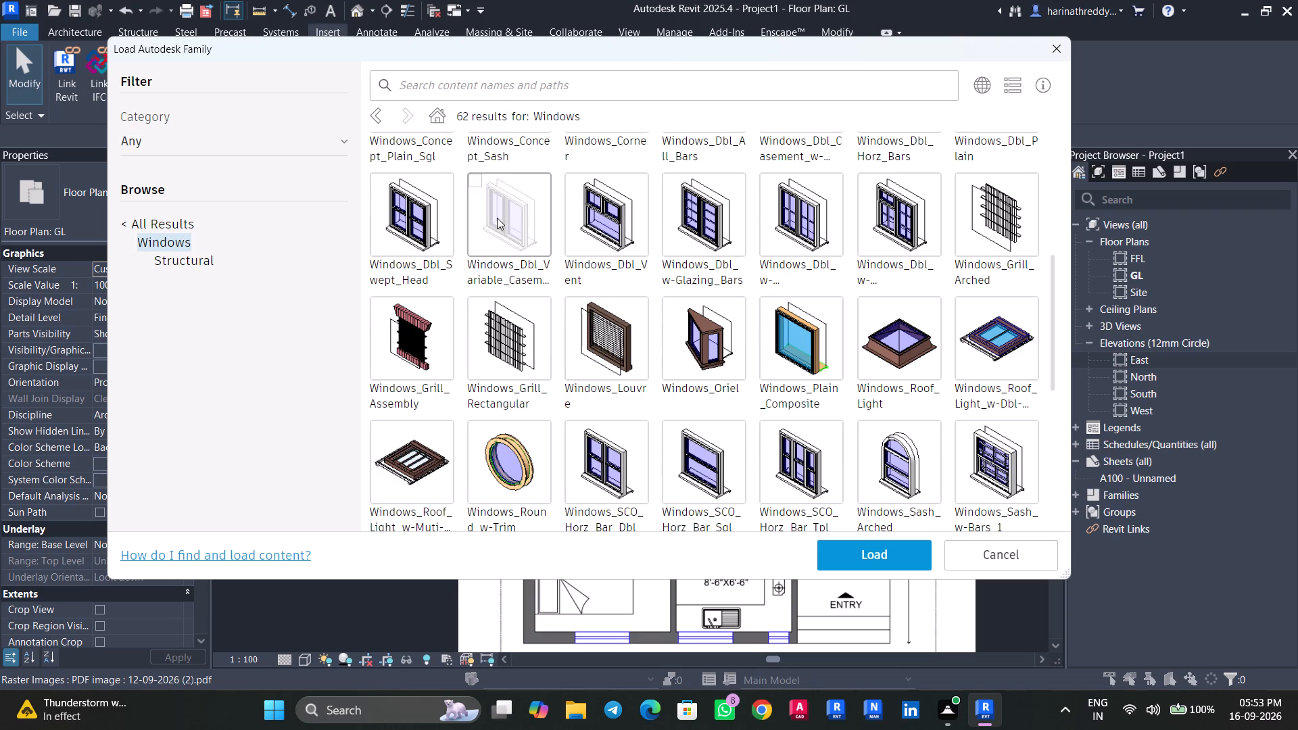
click(497, 218)
click(888, 559)
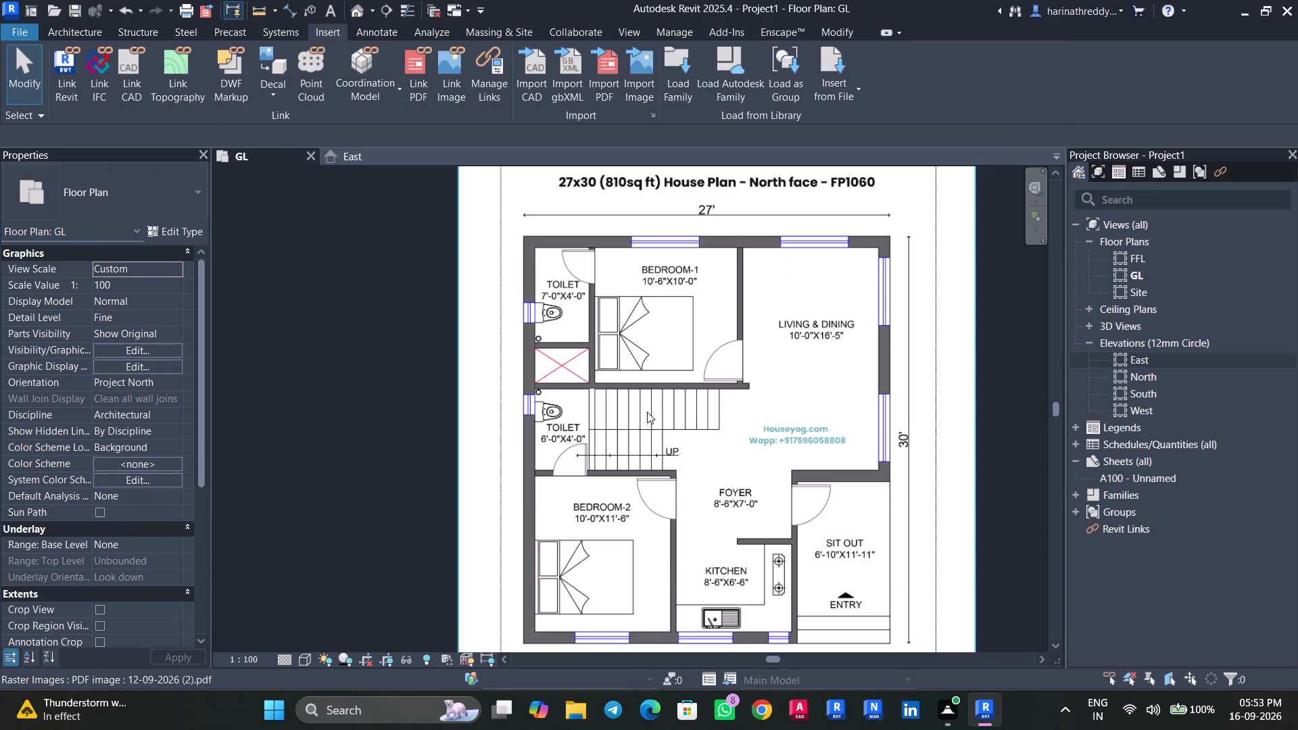
Duplicate the 910x910mm casement window type as W1 and set its rough width to 5'.
key(w)
key(n)
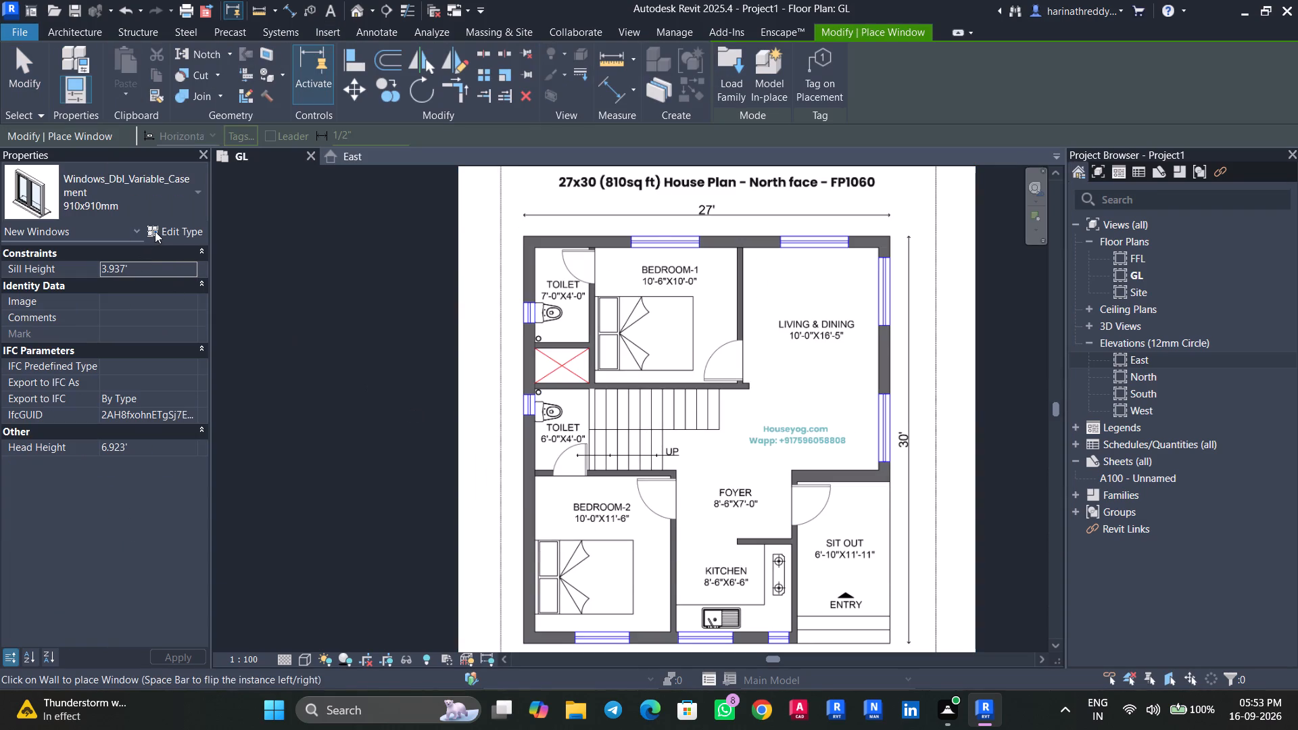
click(155, 231)
click(1210, 209)
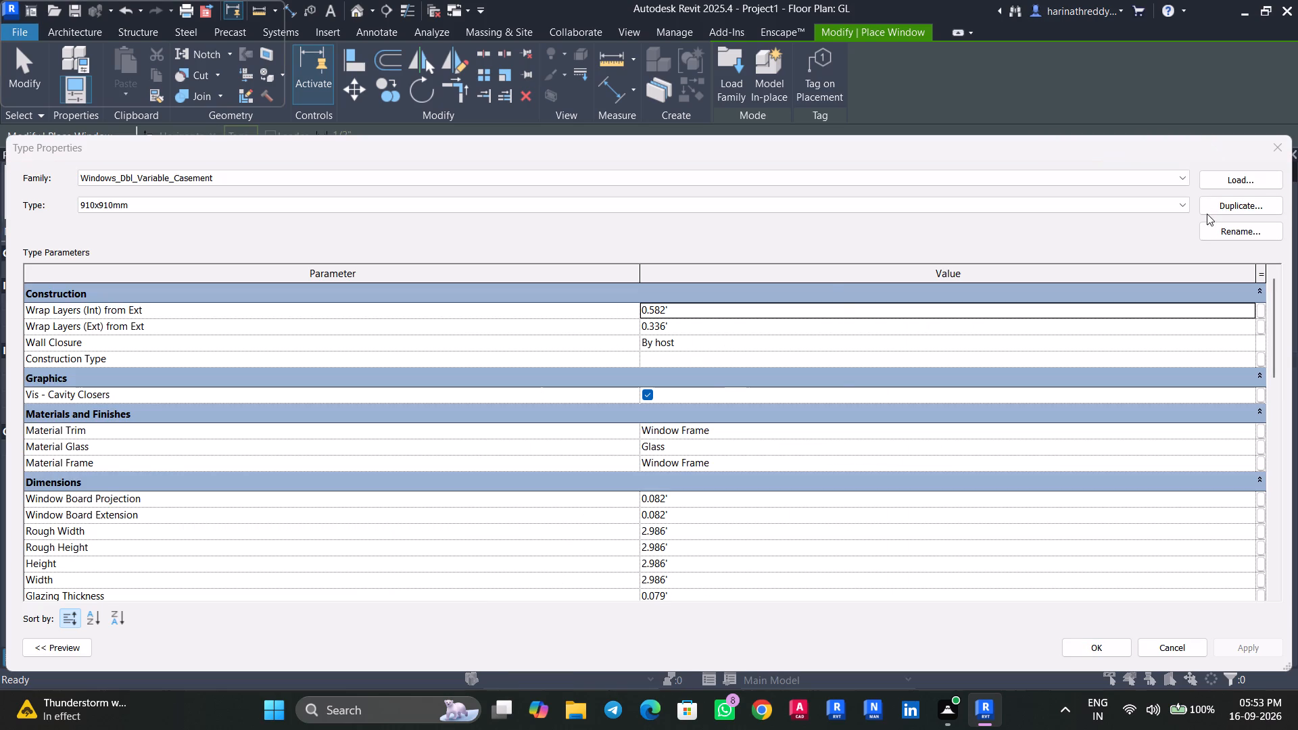
text(W1)
click(705, 382)
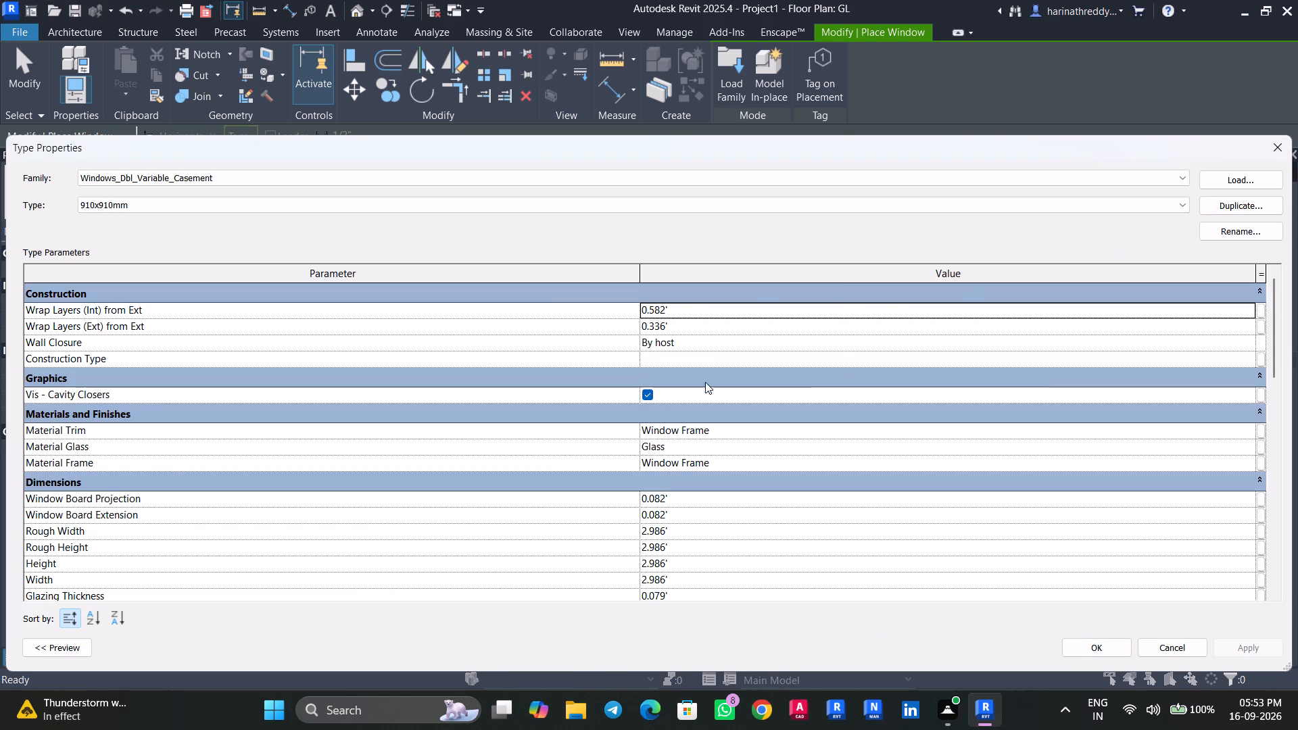
scroll(673, 524, down, 2)
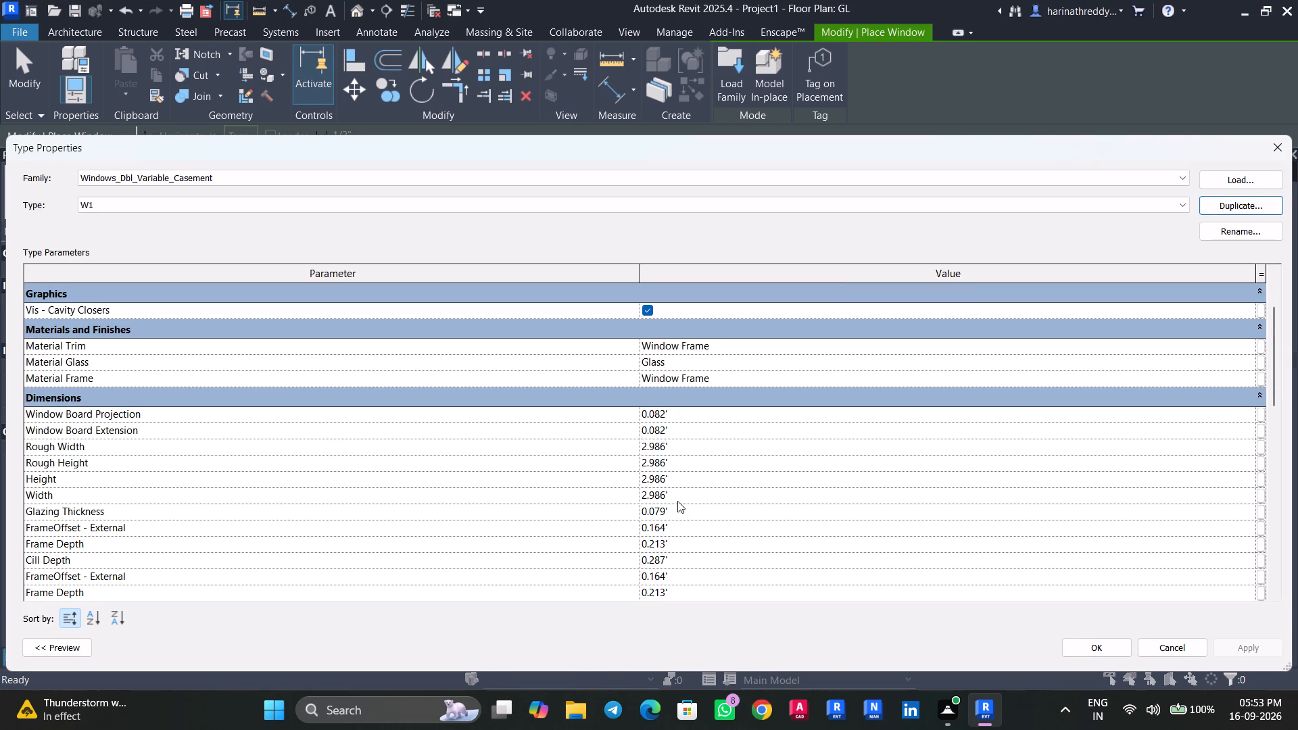
click(680, 445)
text(5')
key(Return)
click(1220, 646)
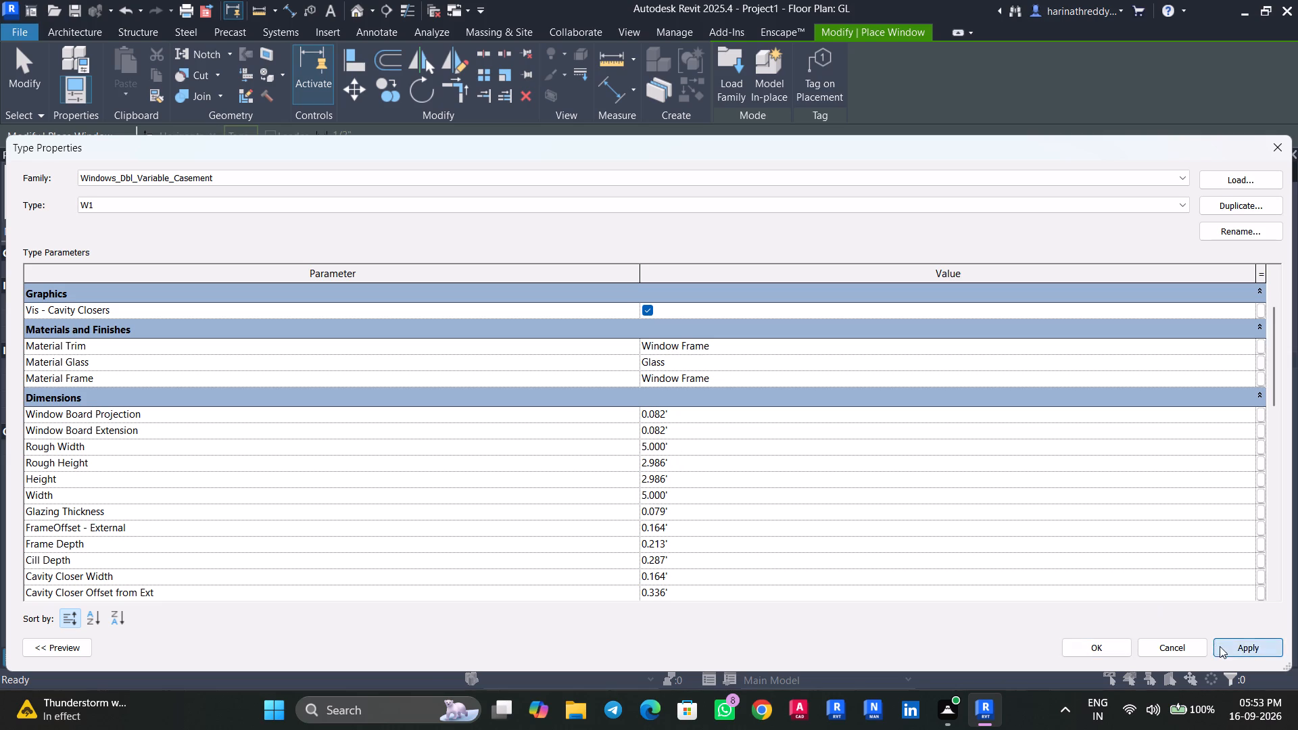
click(1117, 643)
Place W1 windows over the plan's openings in BEDROOM-1's exterior wall and the LIVING & DINING room's two exterior walls, four in total.
scroll(815, 247, up, 4)
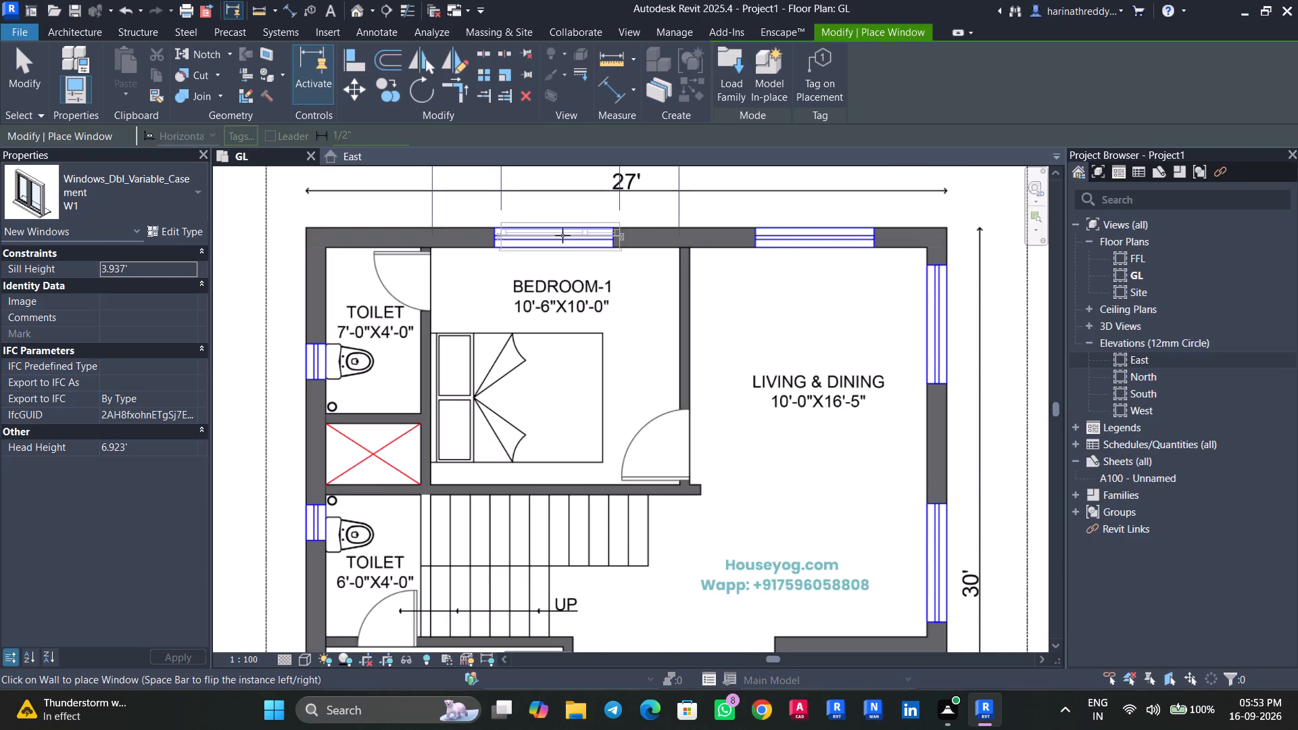
scroll(548, 229, up, 3)
middle_drag(548, 229, 538, 287)
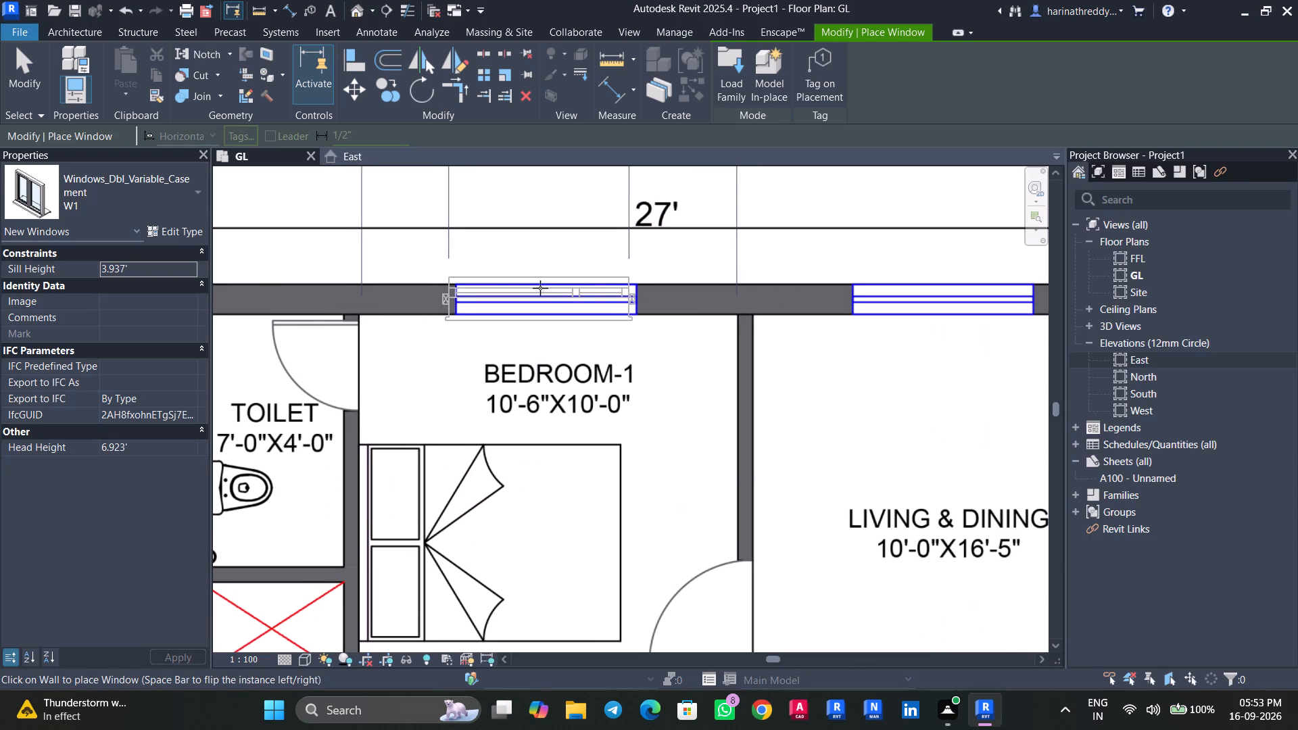
click(542, 285)
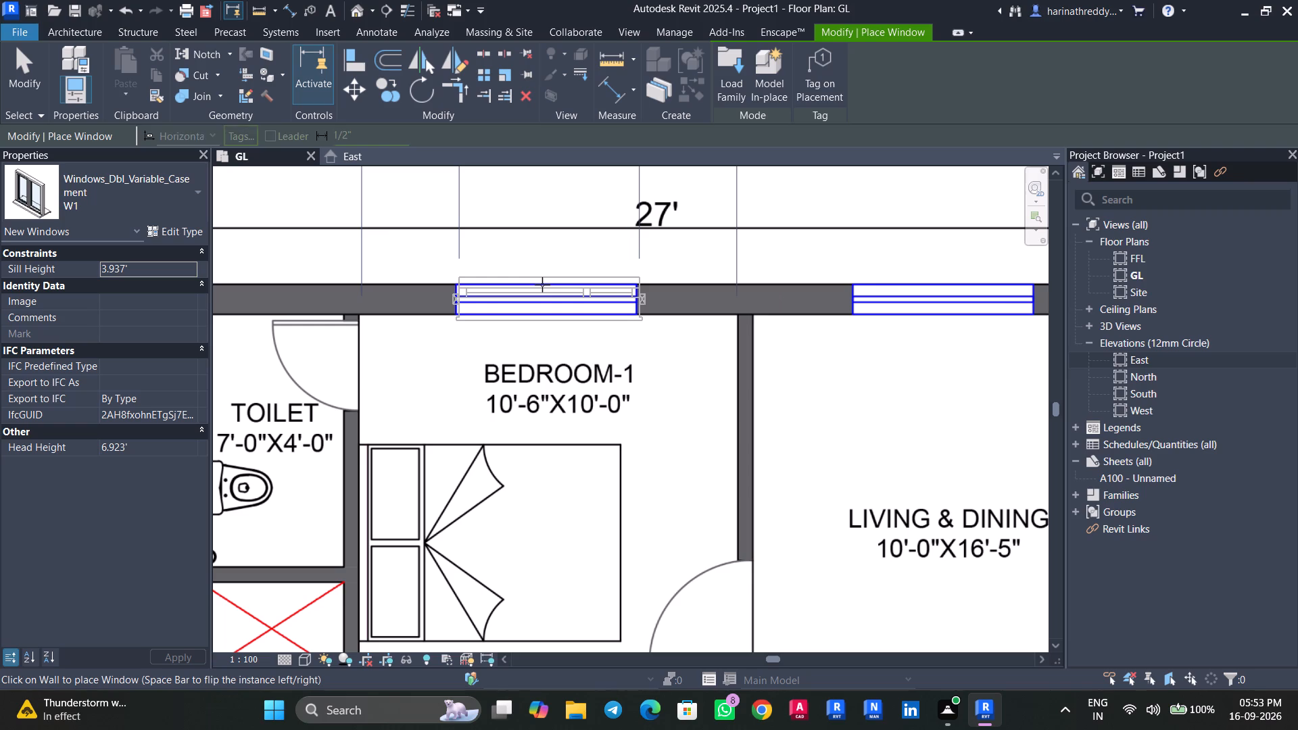
middle_drag(909, 291, 772, 314)
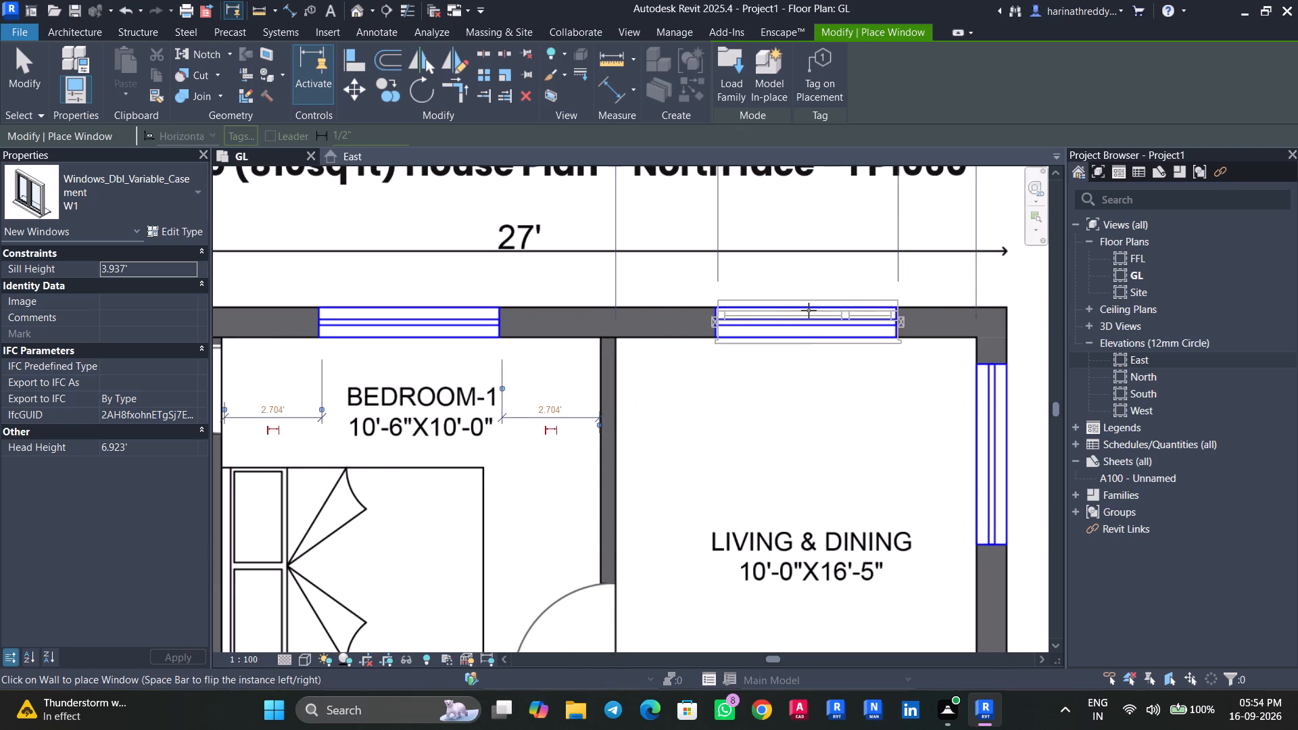
click(809, 310)
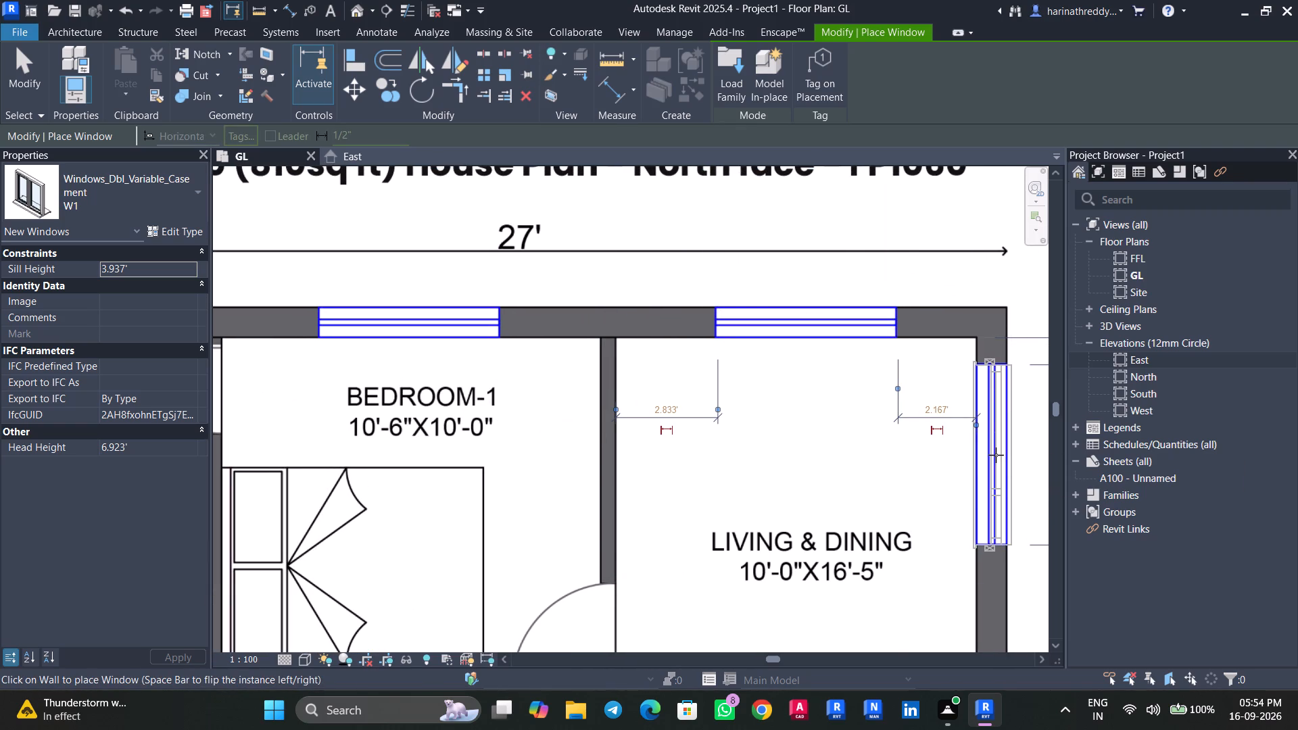
click(996, 455)
middle_drag(917, 493, 856, 179)
scroll(873, 299, up, 1)
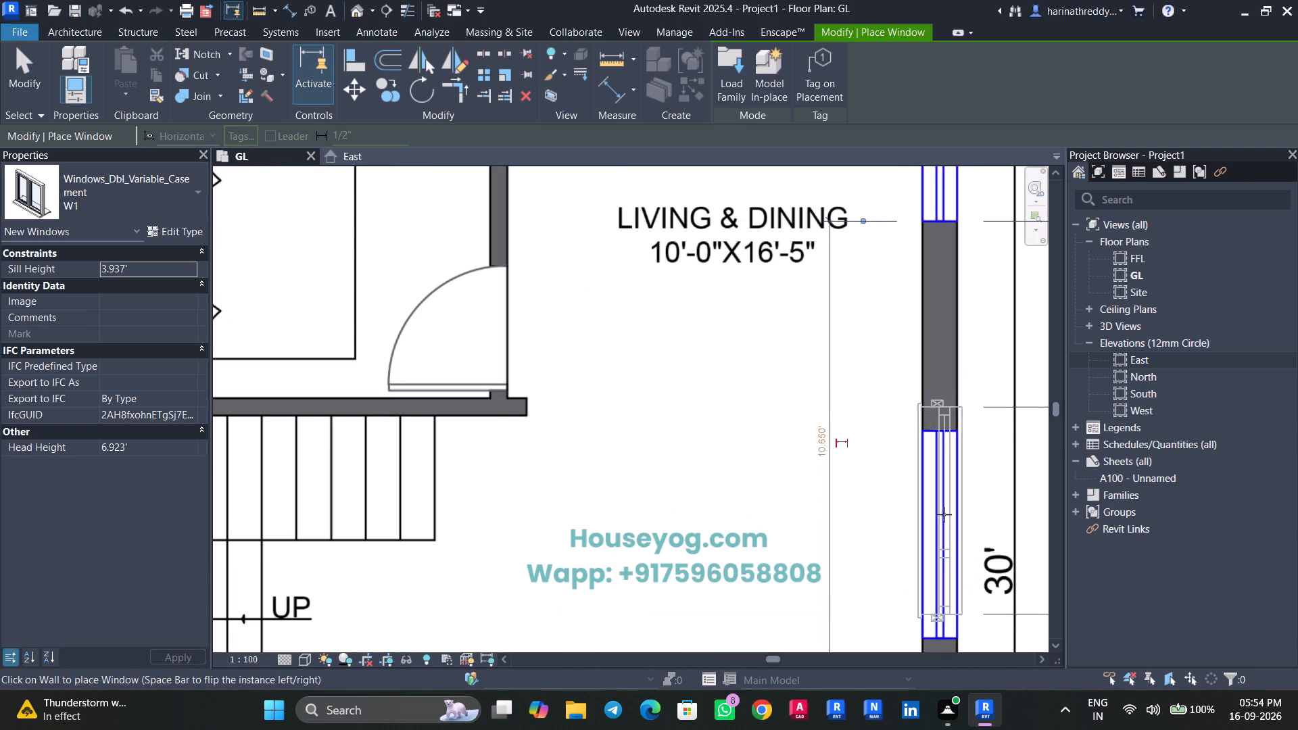
click(954, 531)
scroll(811, 514, down, 3)
scroll(812, 514, up, 2)
scroll(812, 514, down, 5)
middle_drag(812, 516, 880, 176)
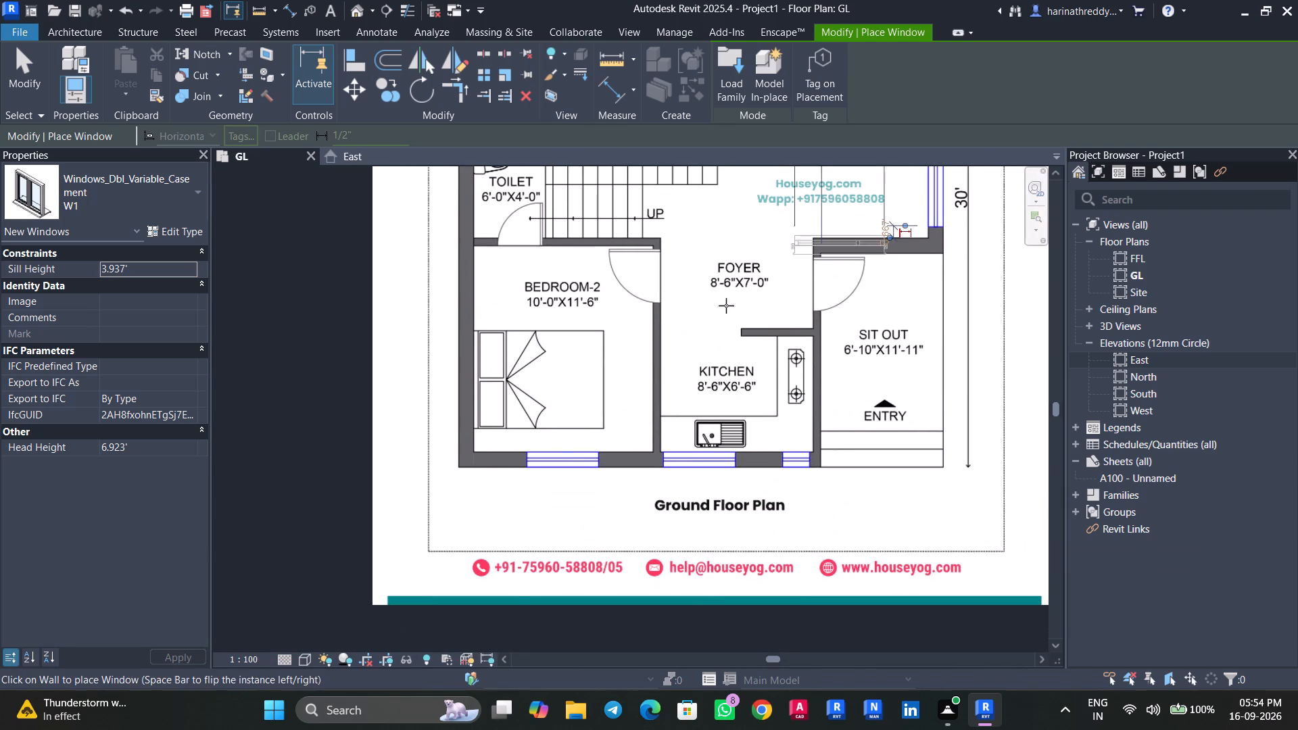
scroll(569, 461, up, 2)
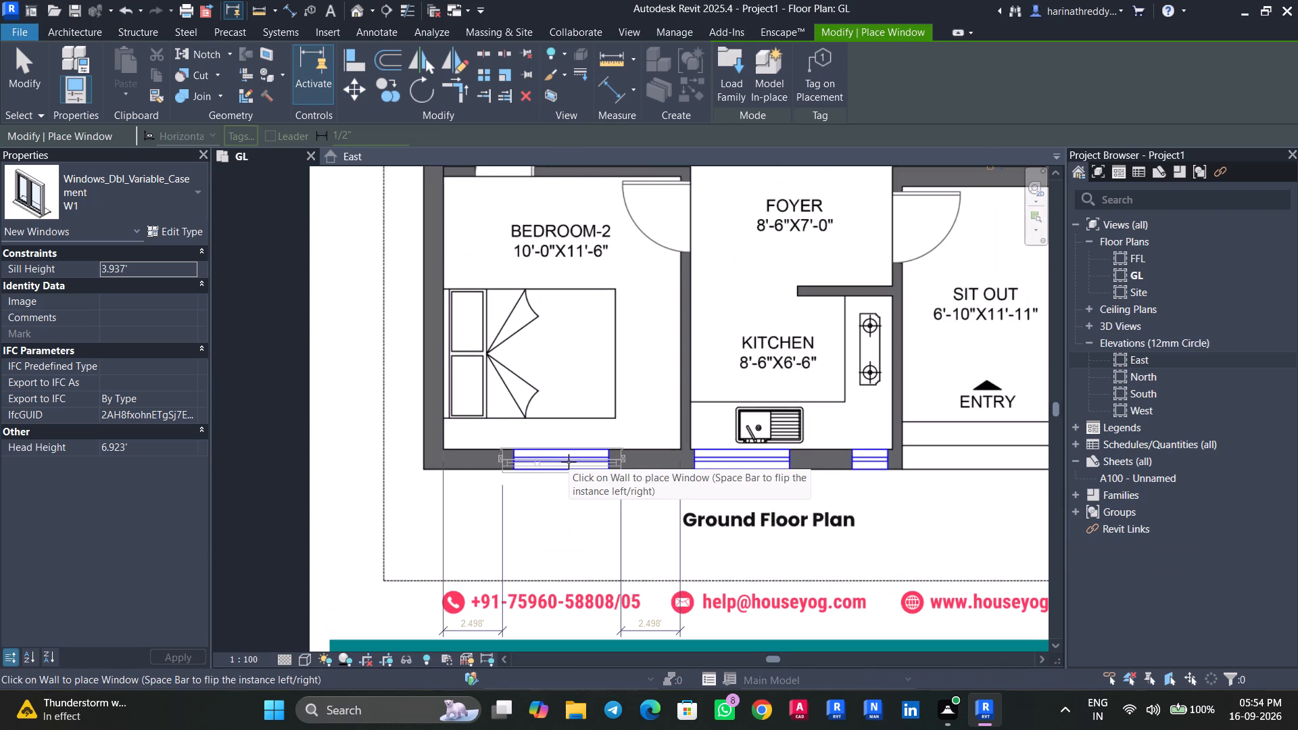
key(Escape)
key(Escape)
Measure the width of BEDROOM-2's window opening on the plan PDF with the Scale tool, without rescaling the image.
click(579, 422)
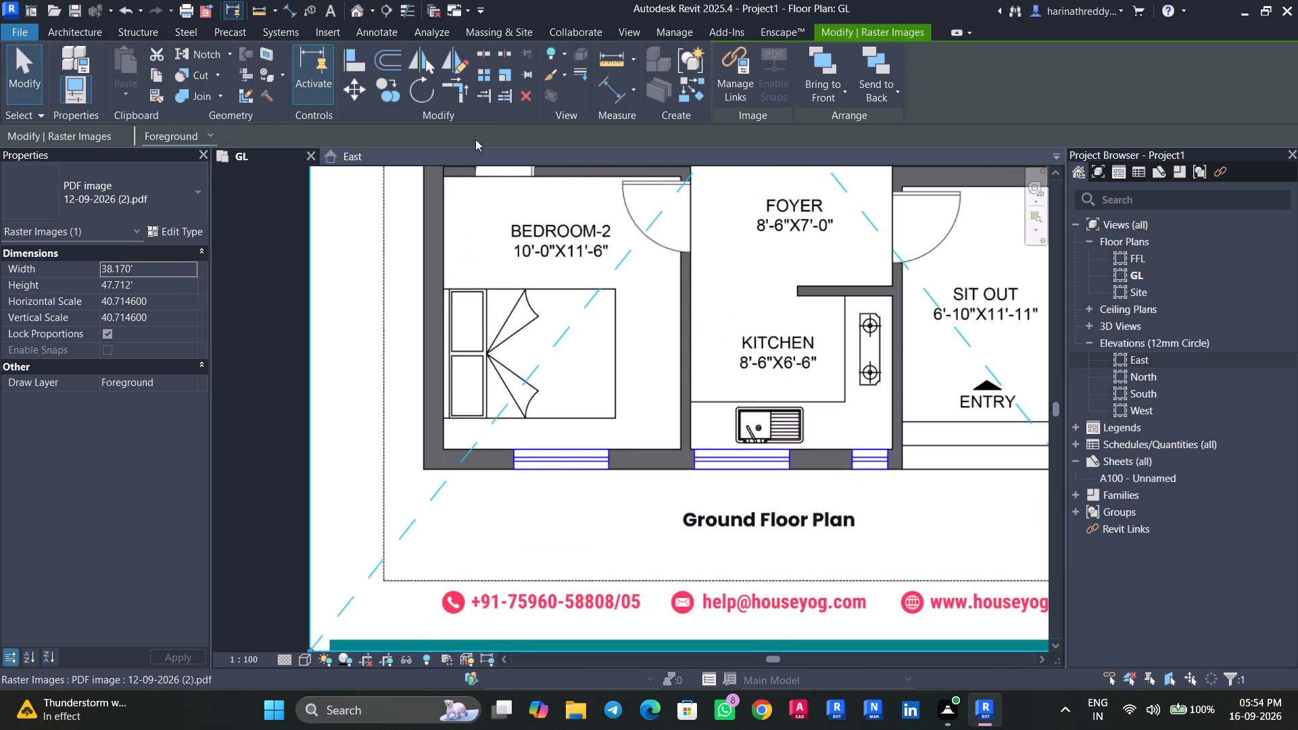
click(506, 76)
scroll(555, 441, up, 7)
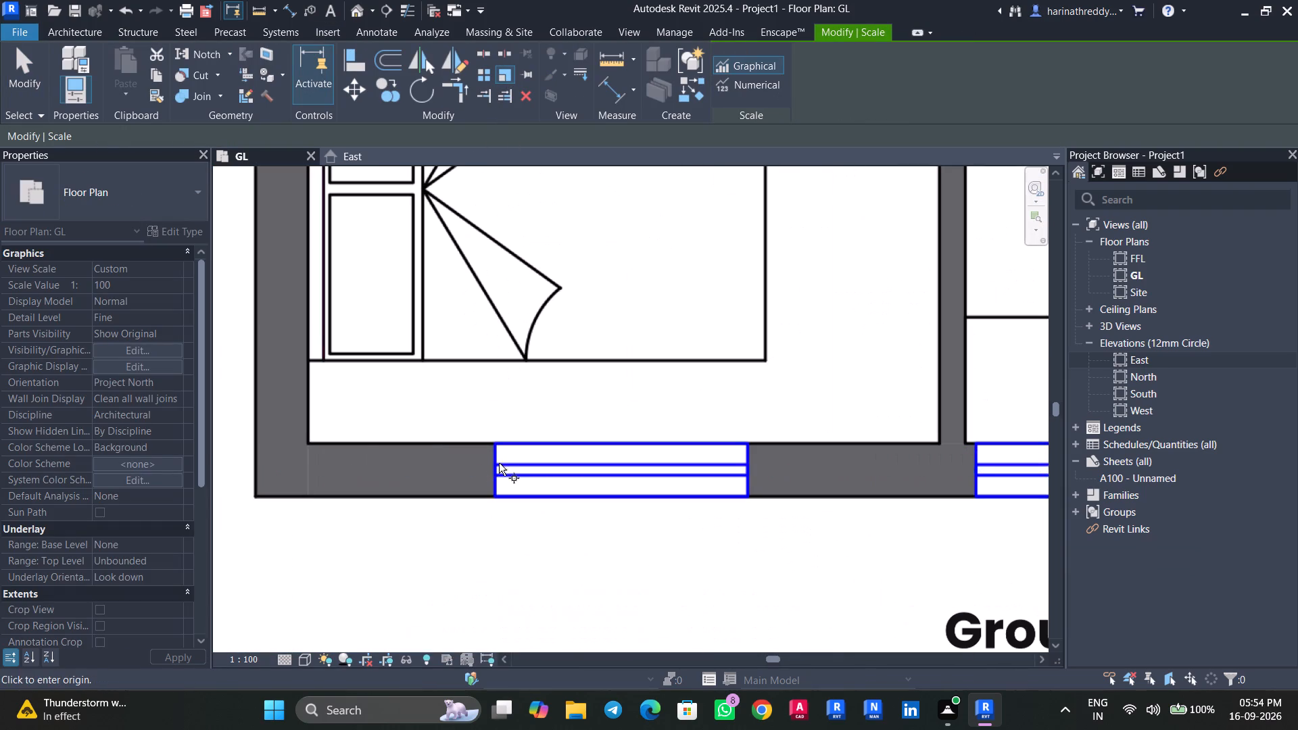
click(495, 462)
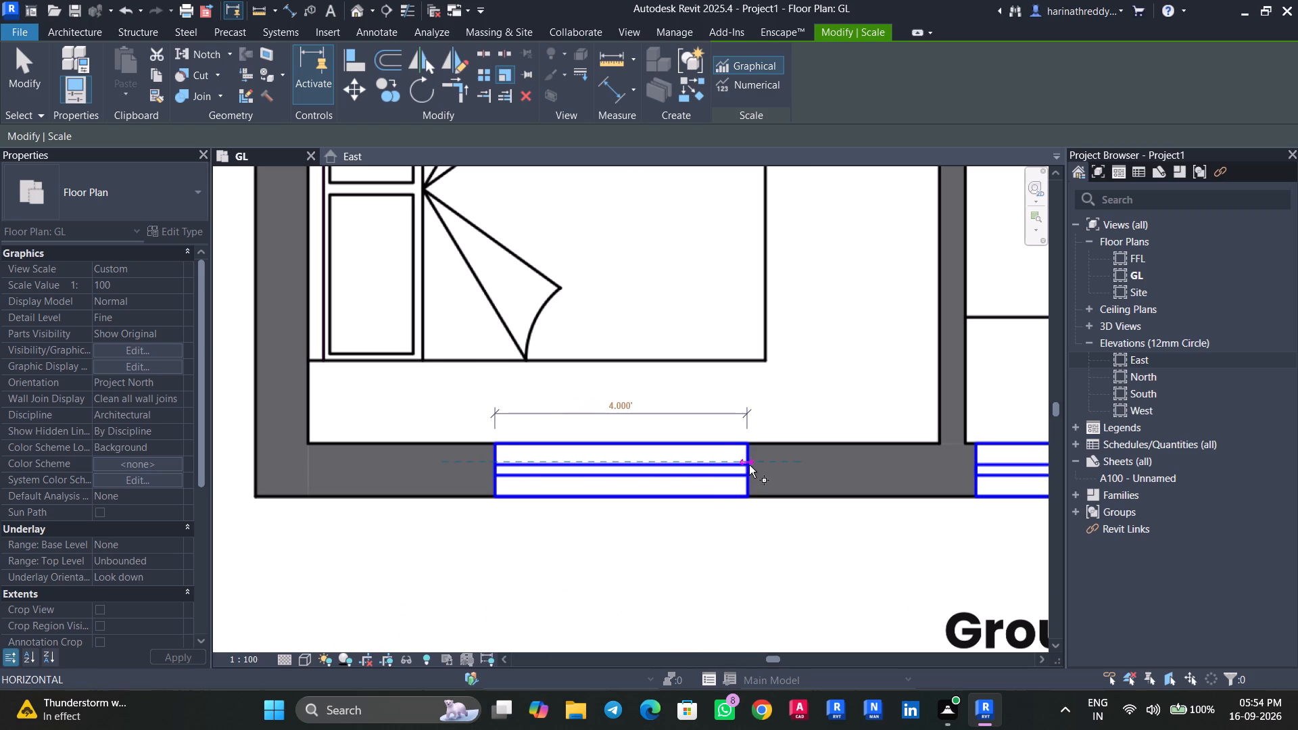
key(Escape)
key(Escape)
Duplicate the W1 window type as W2 and set its rough width to 4'.
key(w)
key(n)
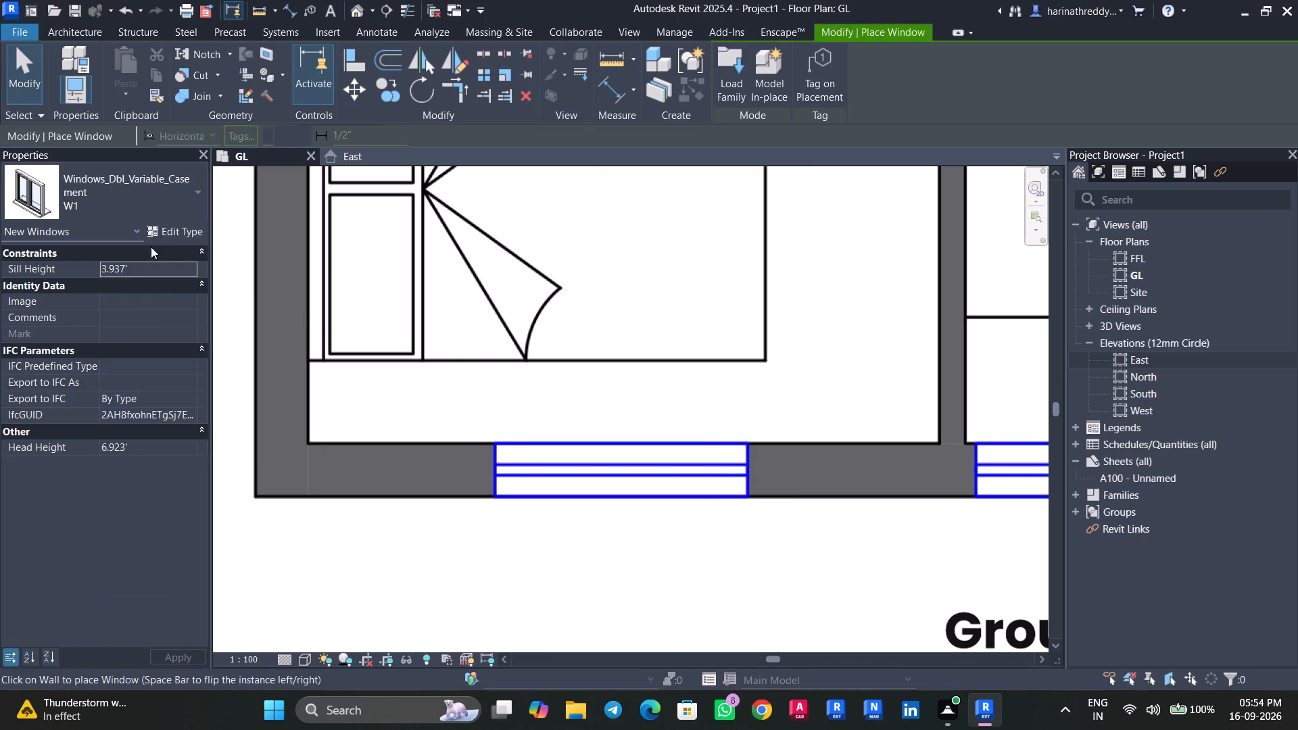
click(164, 232)
click(1228, 203)
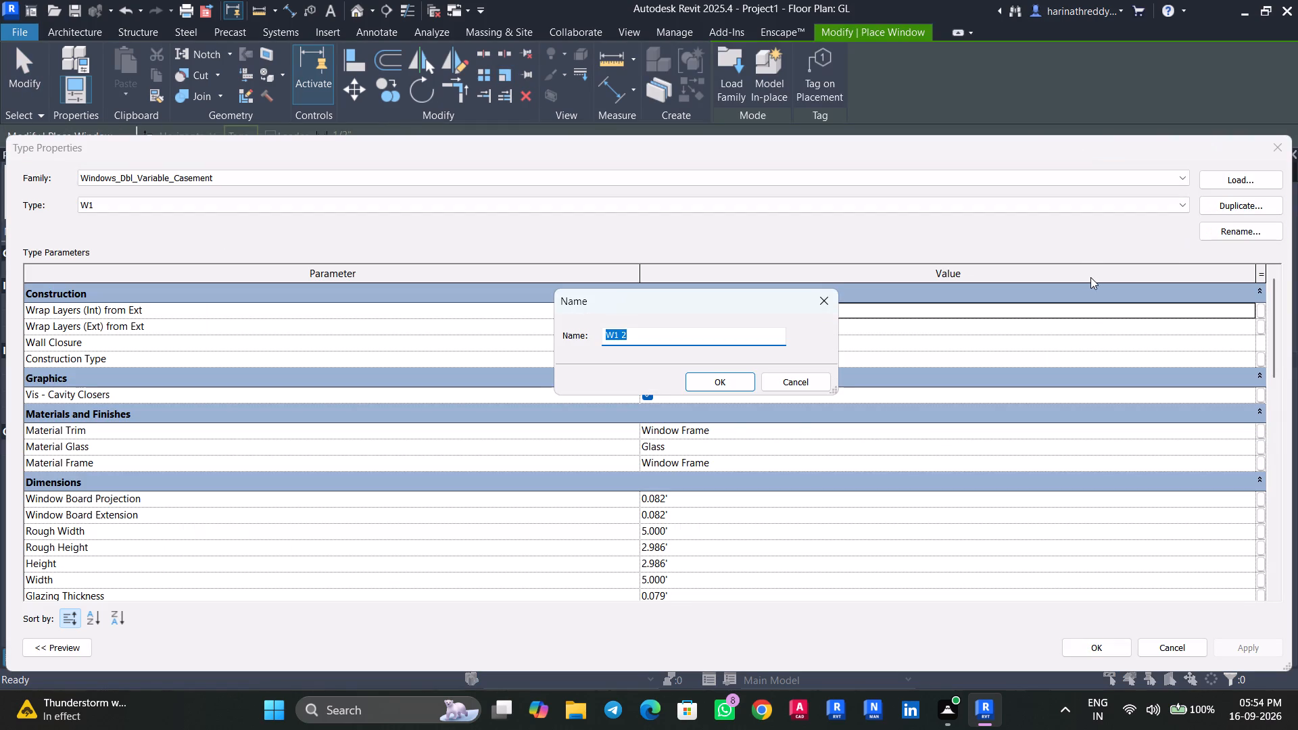
key(w)
key(2)
click(737, 373)
scroll(679, 550, down, 2)
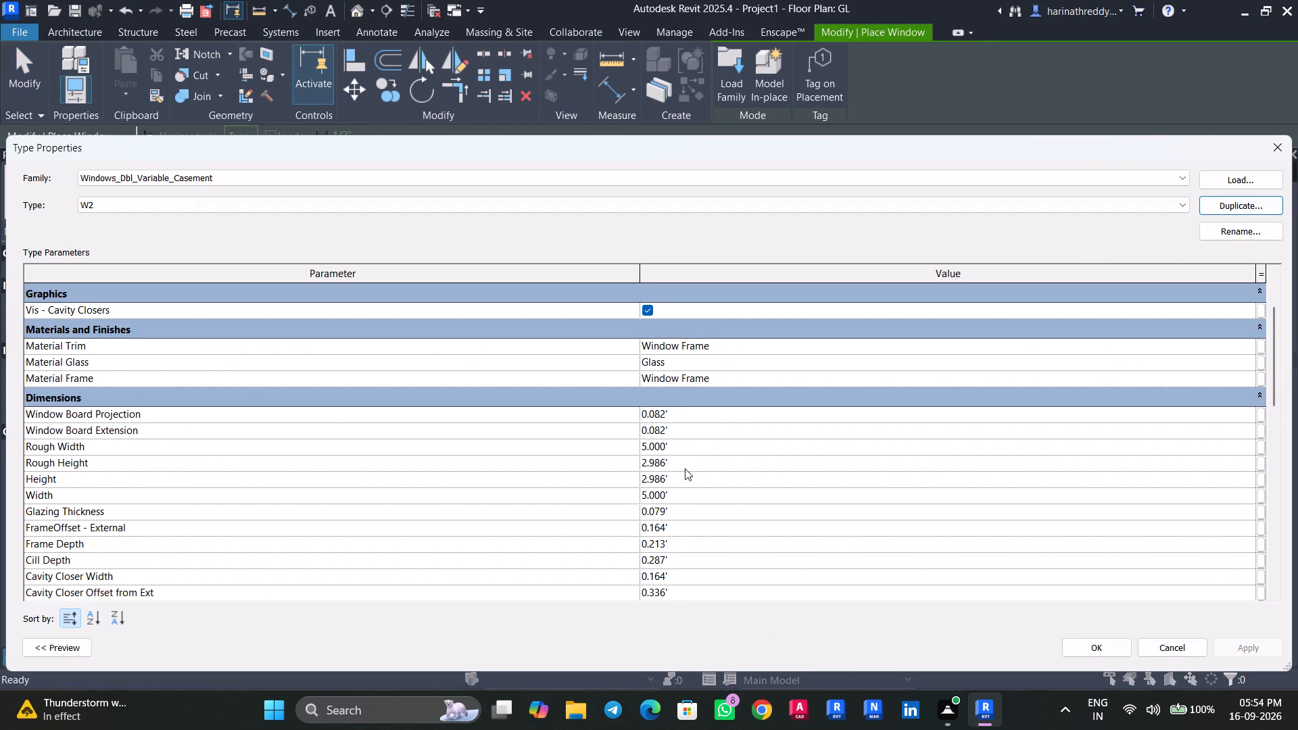
click(688, 447)
text(4')
key(Return)
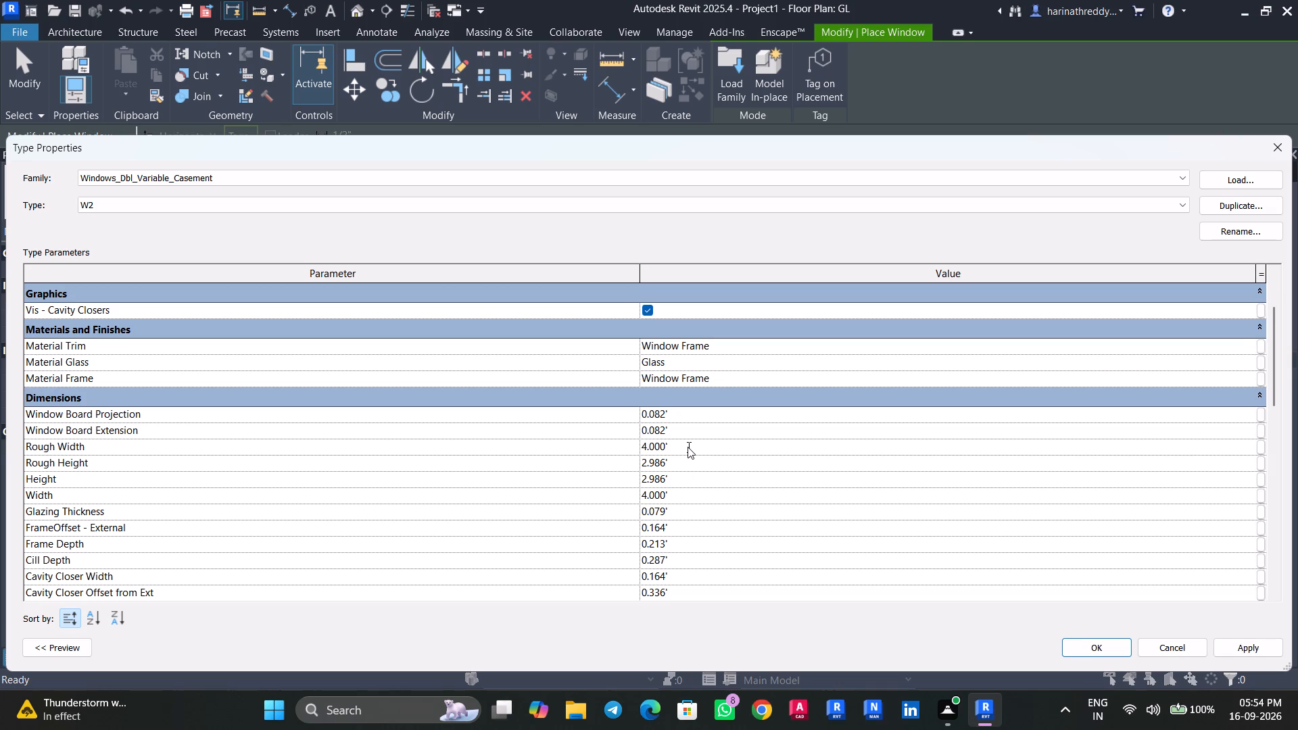
click(1251, 647)
click(1107, 646)
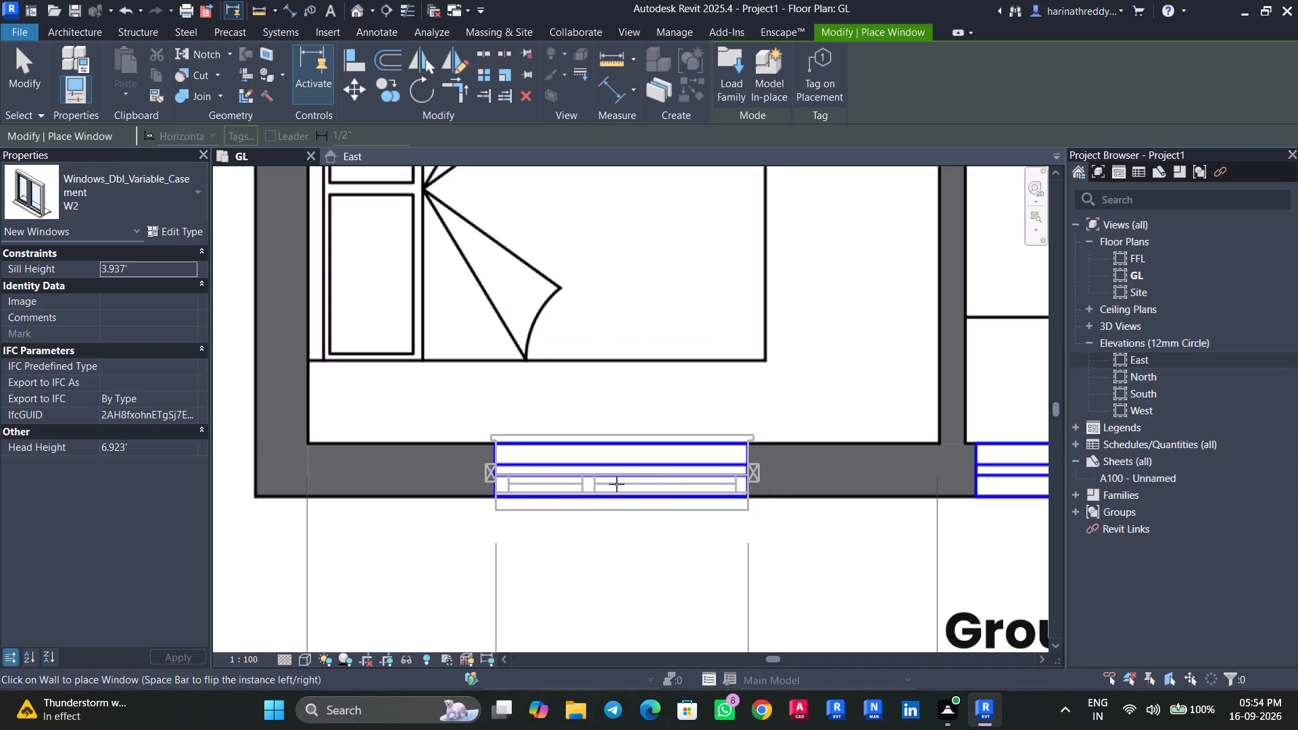
Place W2 windows over the plan's openings in BEDROOM-2's exterior wall and beside the KITCHEN sink.
click(615, 484)
middle_drag(697, 531, 339, 511)
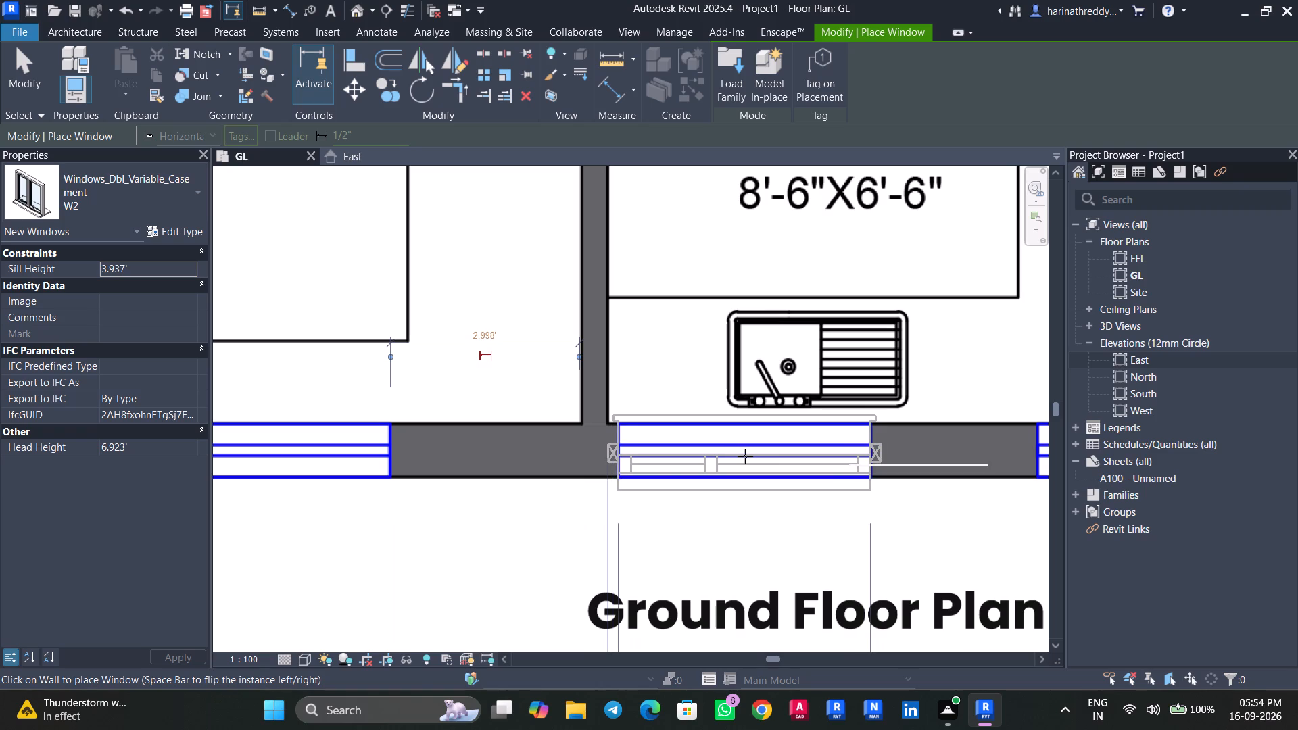
click(745, 456)
middle_drag(787, 526, 512, 515)
key(Escape)
key(Escape)
key(Escape)
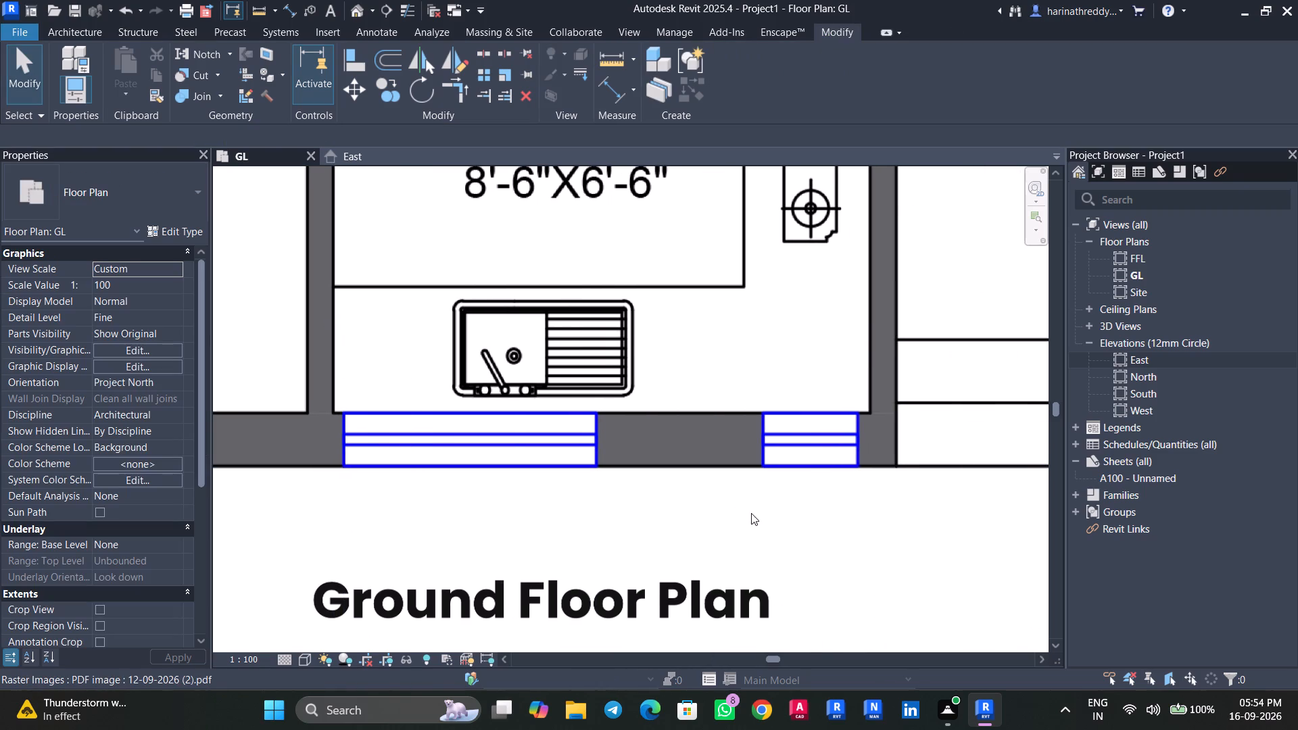
Measure the width of the KITCHEN's narrow window opening on the plan PDF with the Scale tool, without rescaling the image.
scroll(751, 513, down, 12)
click(767, 520)
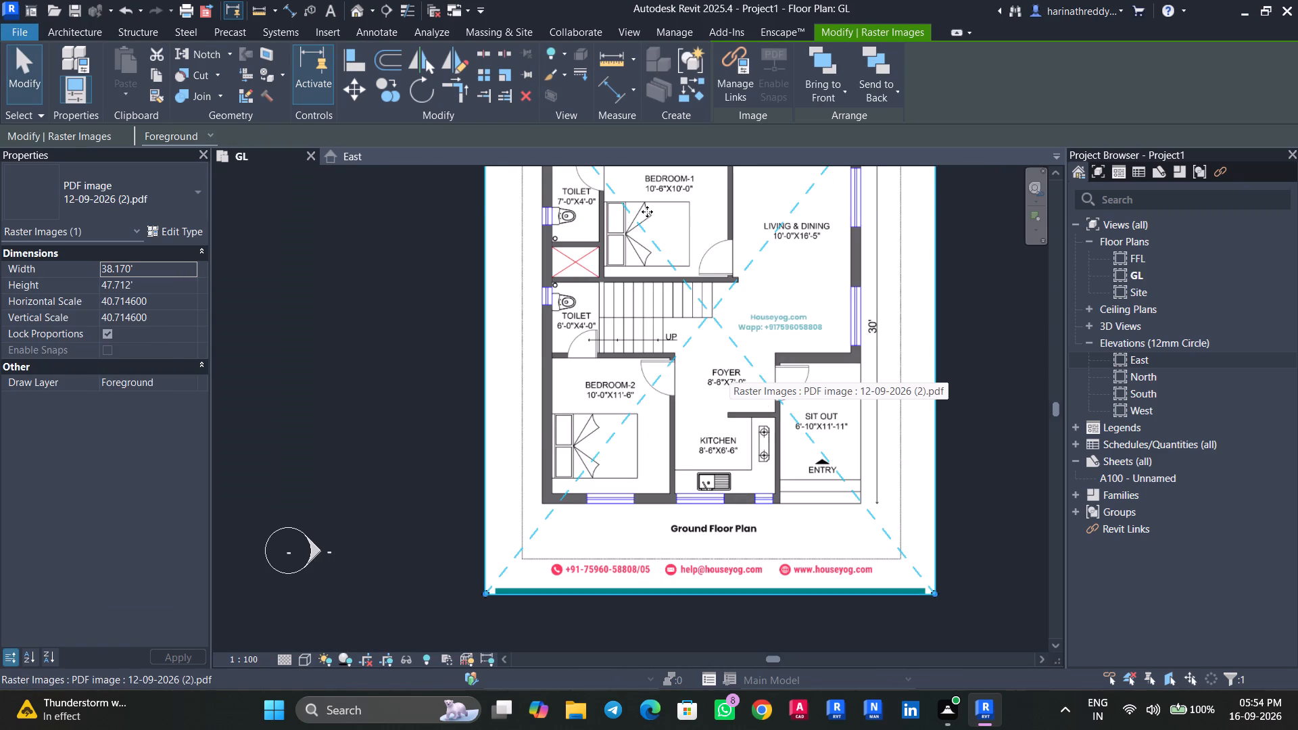
click(508, 76)
scroll(779, 513, up, 4)
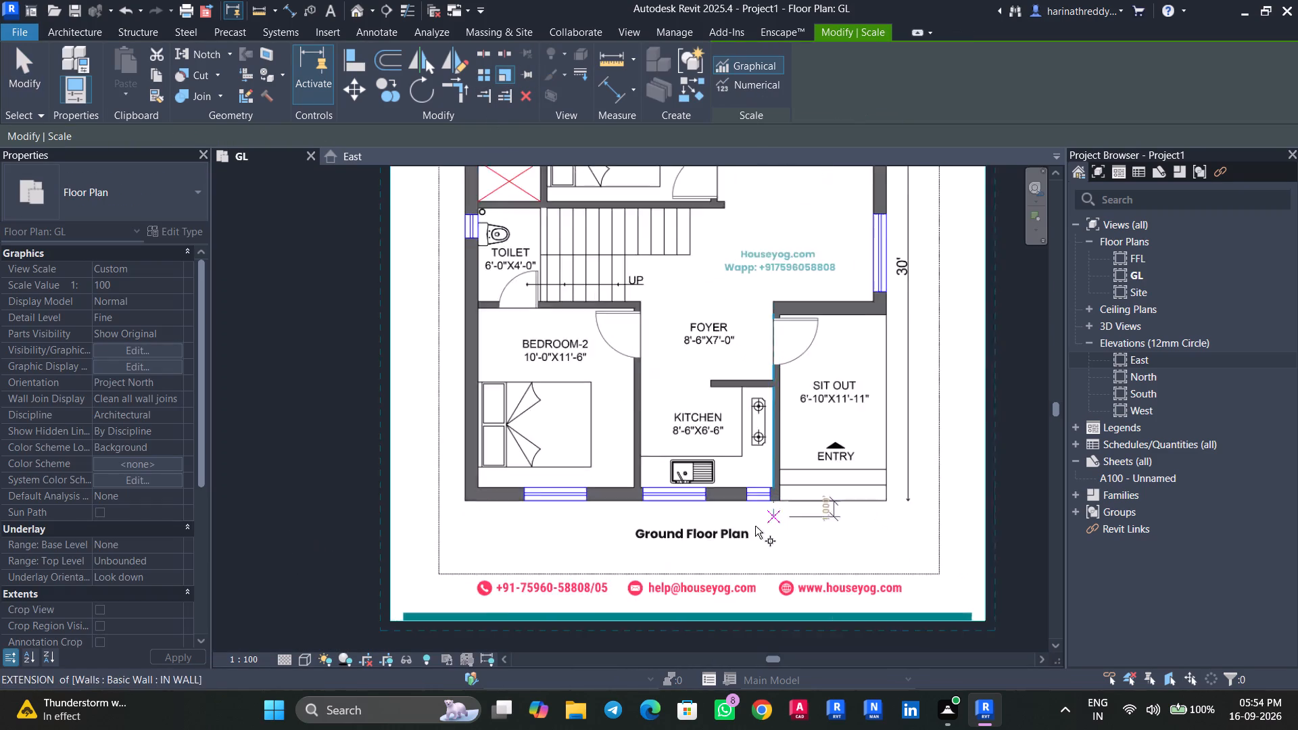
scroll(755, 526, up, 7)
click(804, 446)
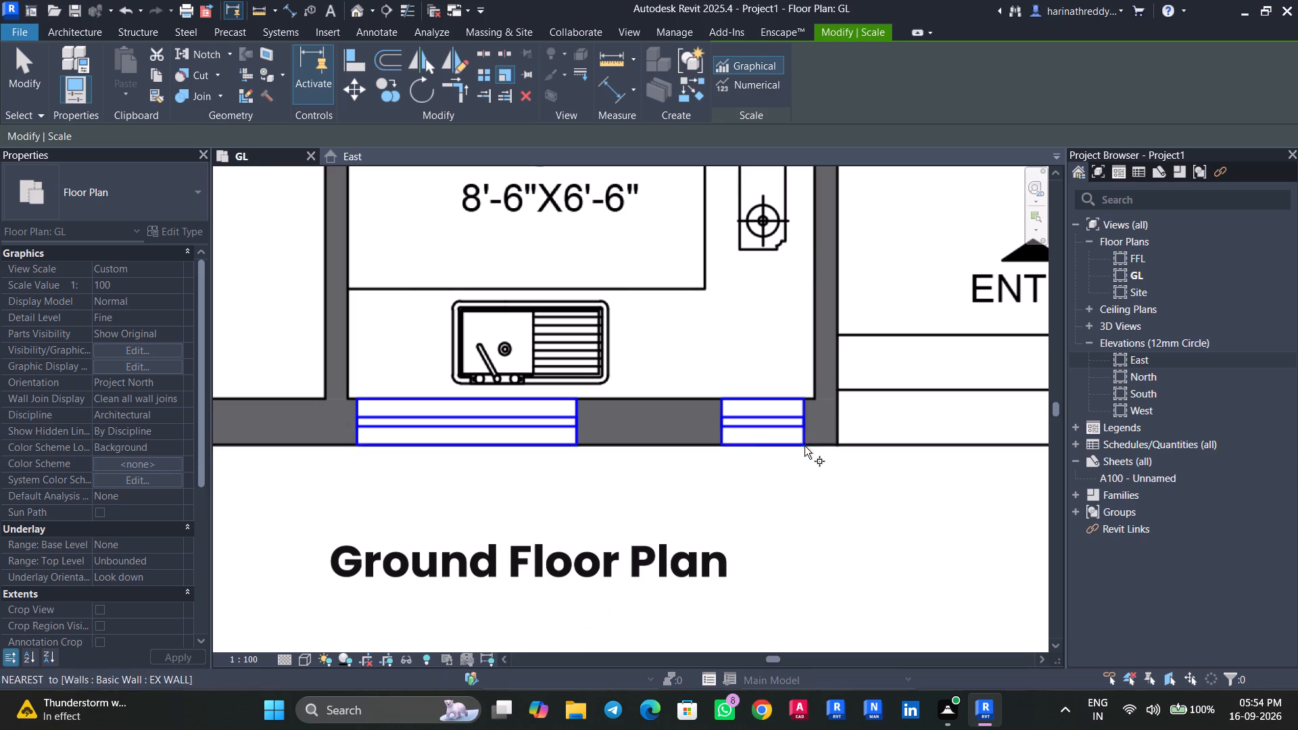
key(Escape)
key(Escape)
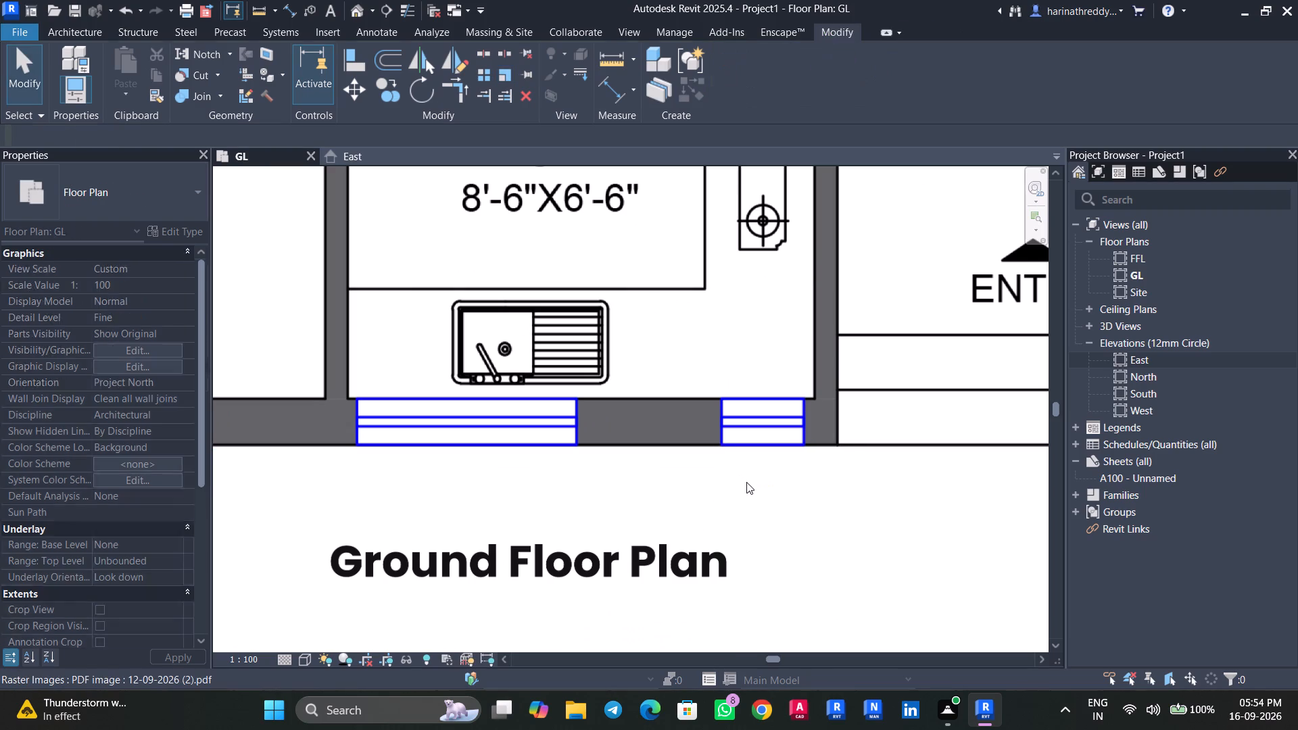
Duplicate the Windows_Sgl_Plain 910x910mm window type as W3 and set its rough width to 1.5'.
key(w)
key(n)
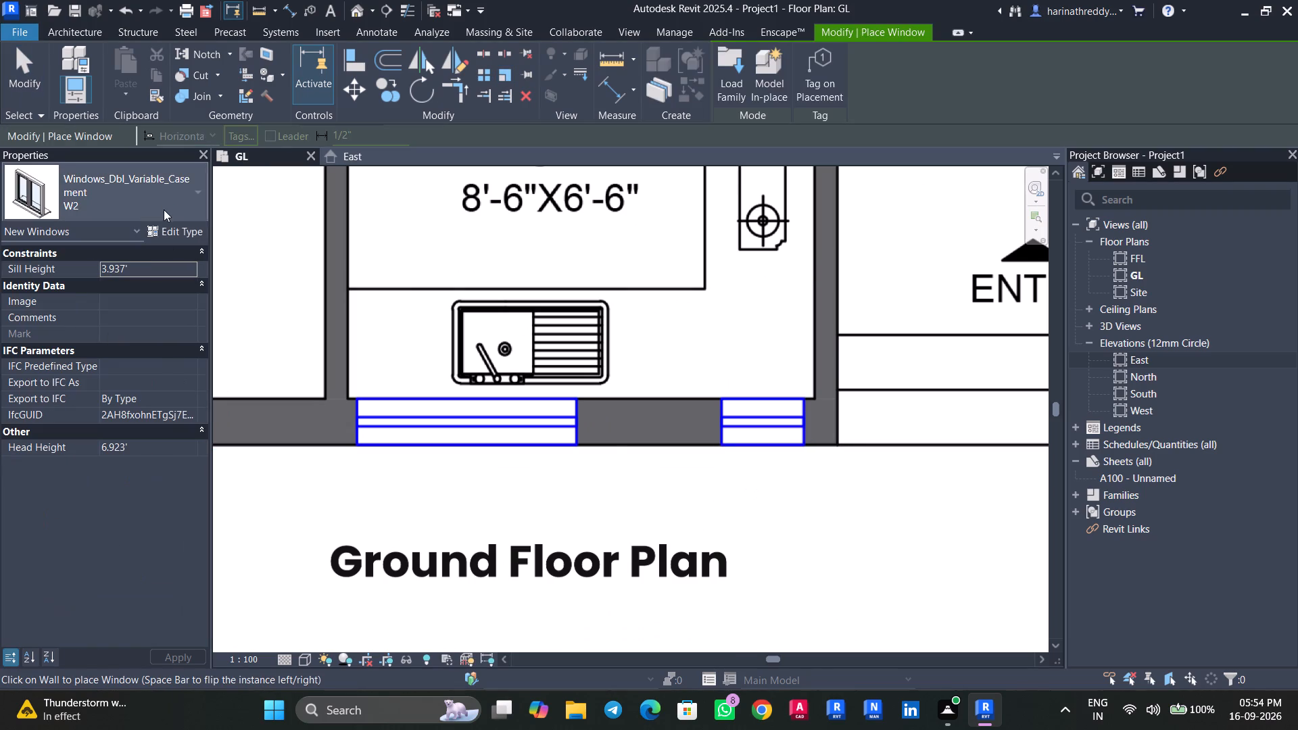
click(162, 198)
click(59, 456)
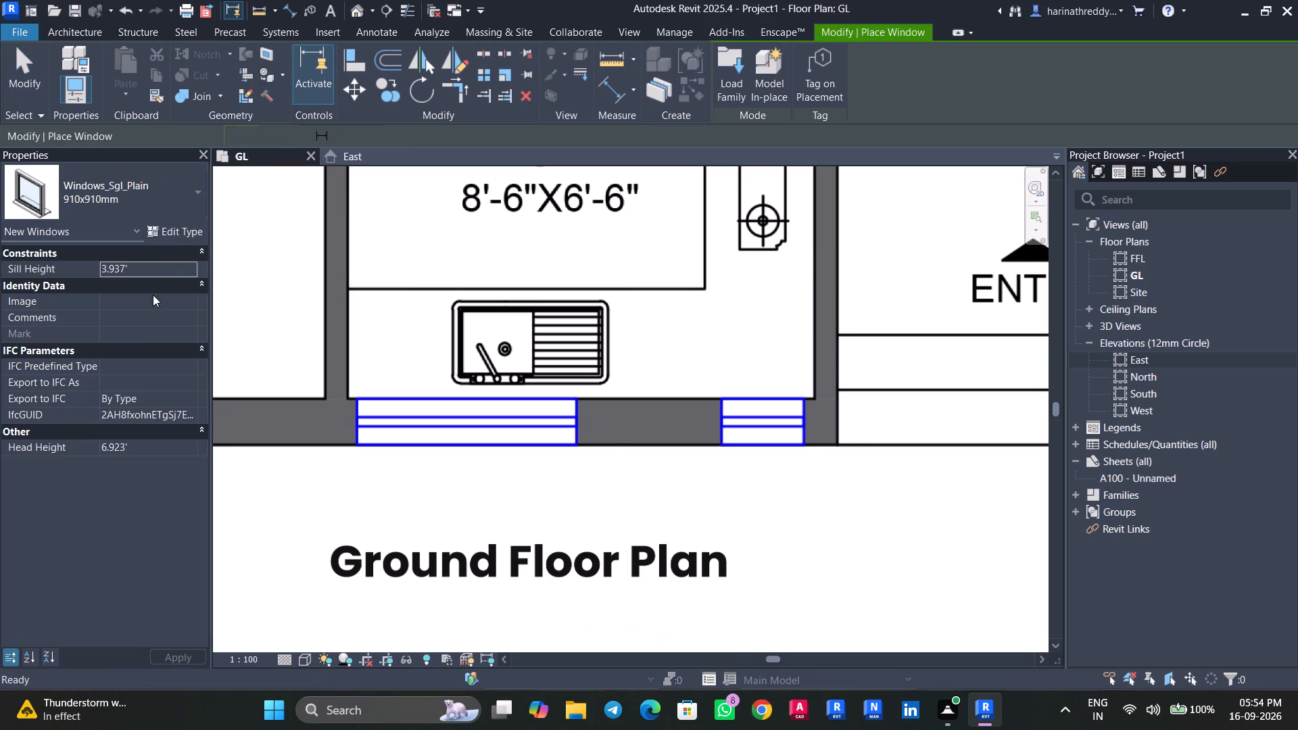
click(176, 230)
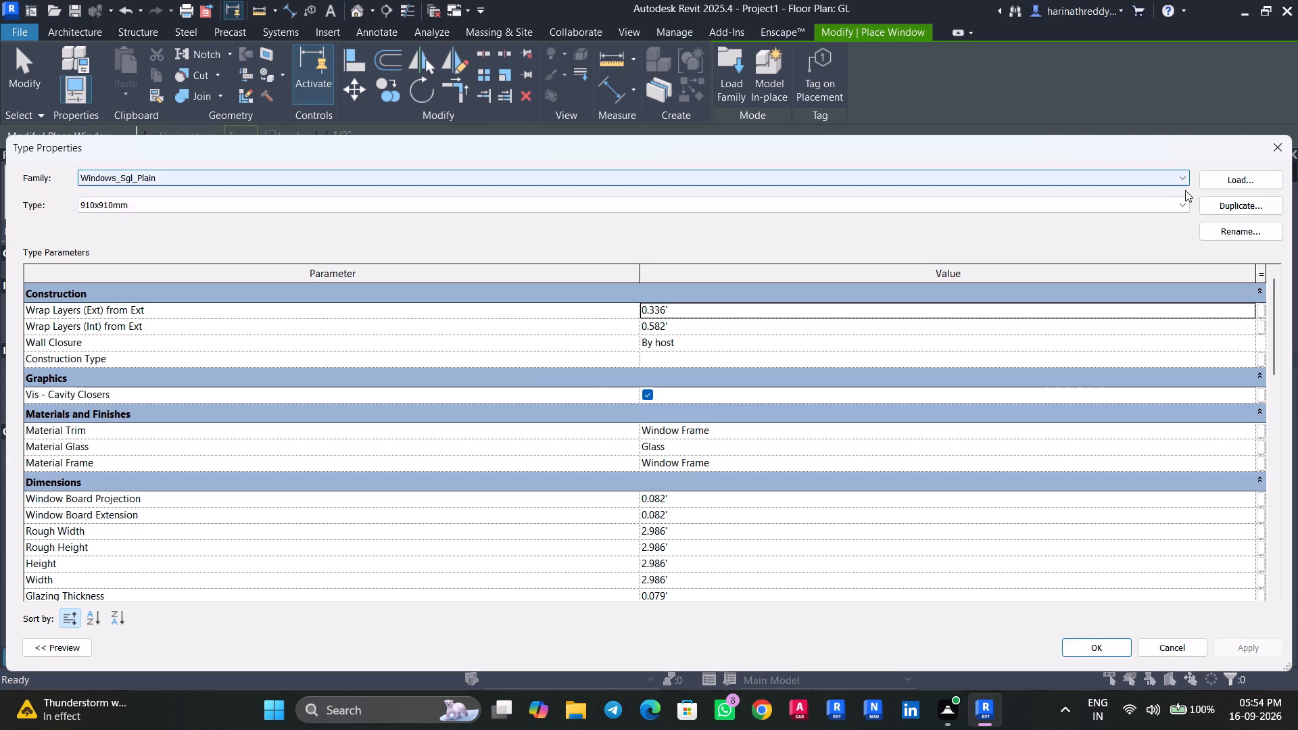
click(1228, 201)
key(w)
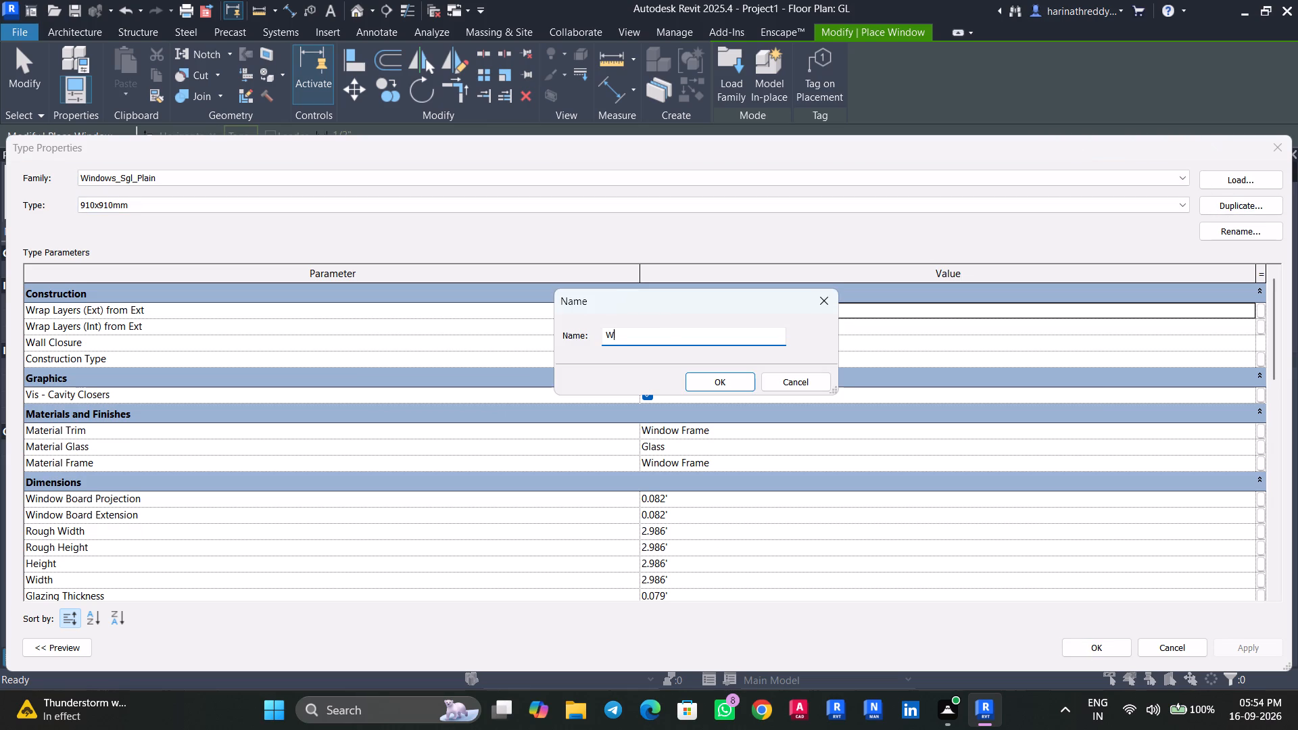
key(3)
click(704, 386)
scroll(681, 486, down, 3)
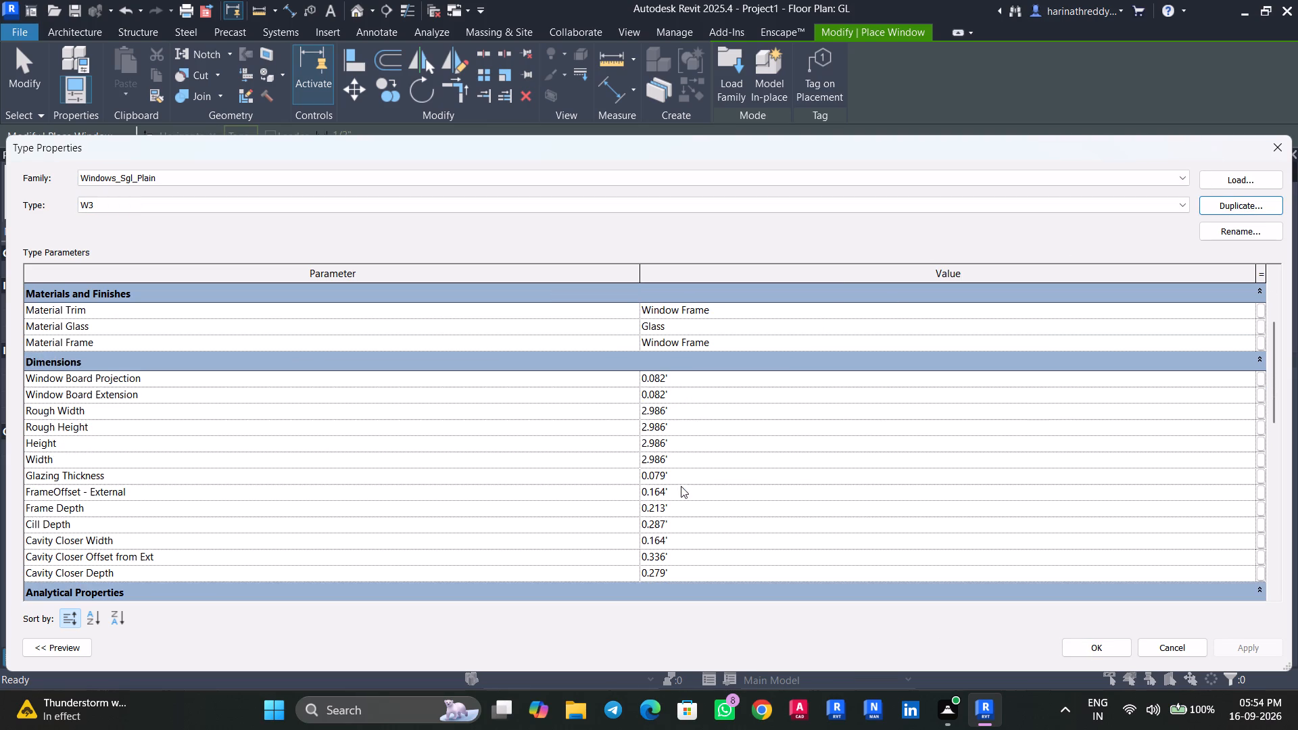
click(680, 412)
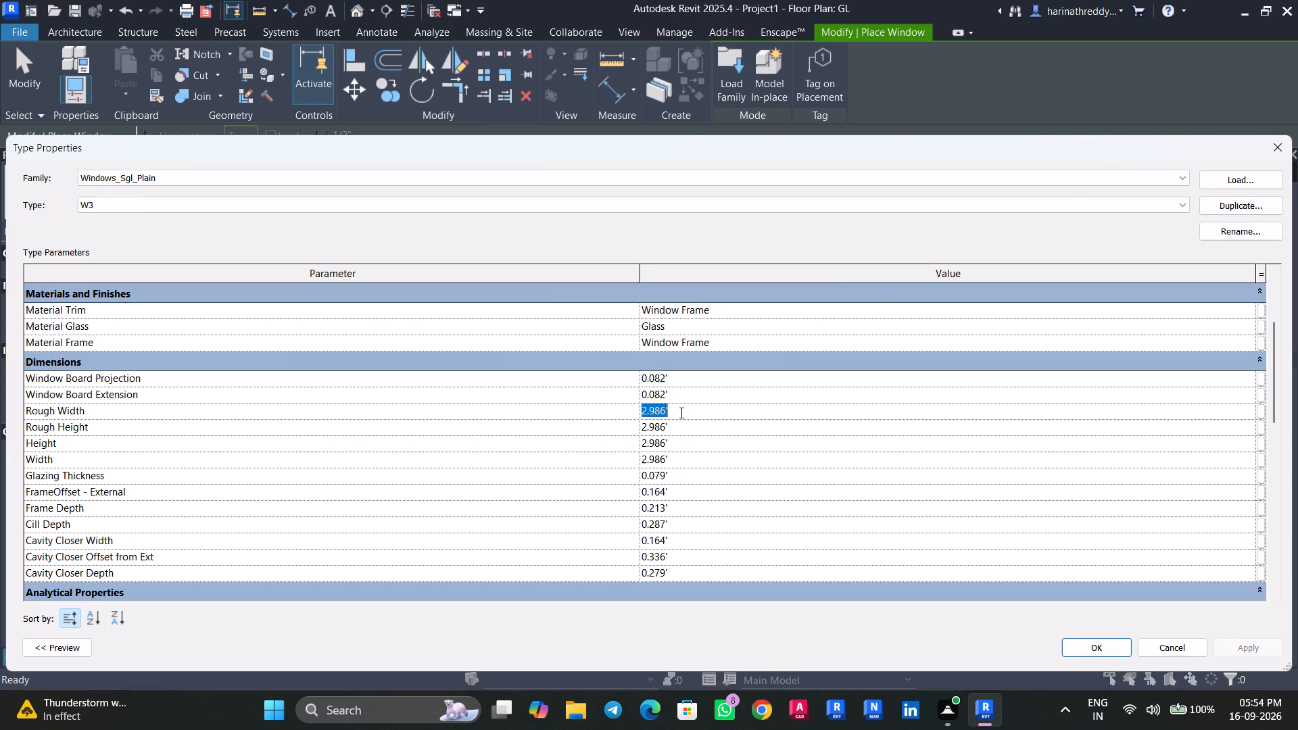
text(1.5')
key(Return)
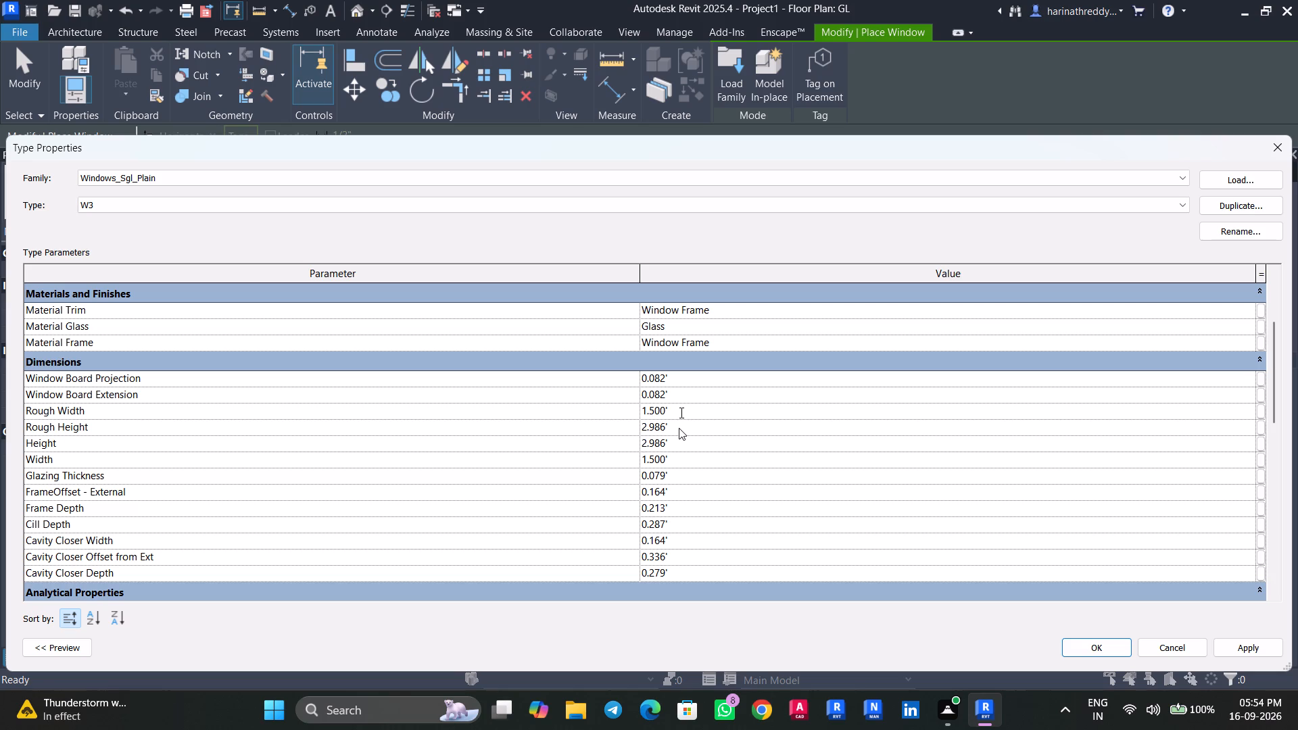
click(679, 428)
click(1245, 643)
click(1094, 650)
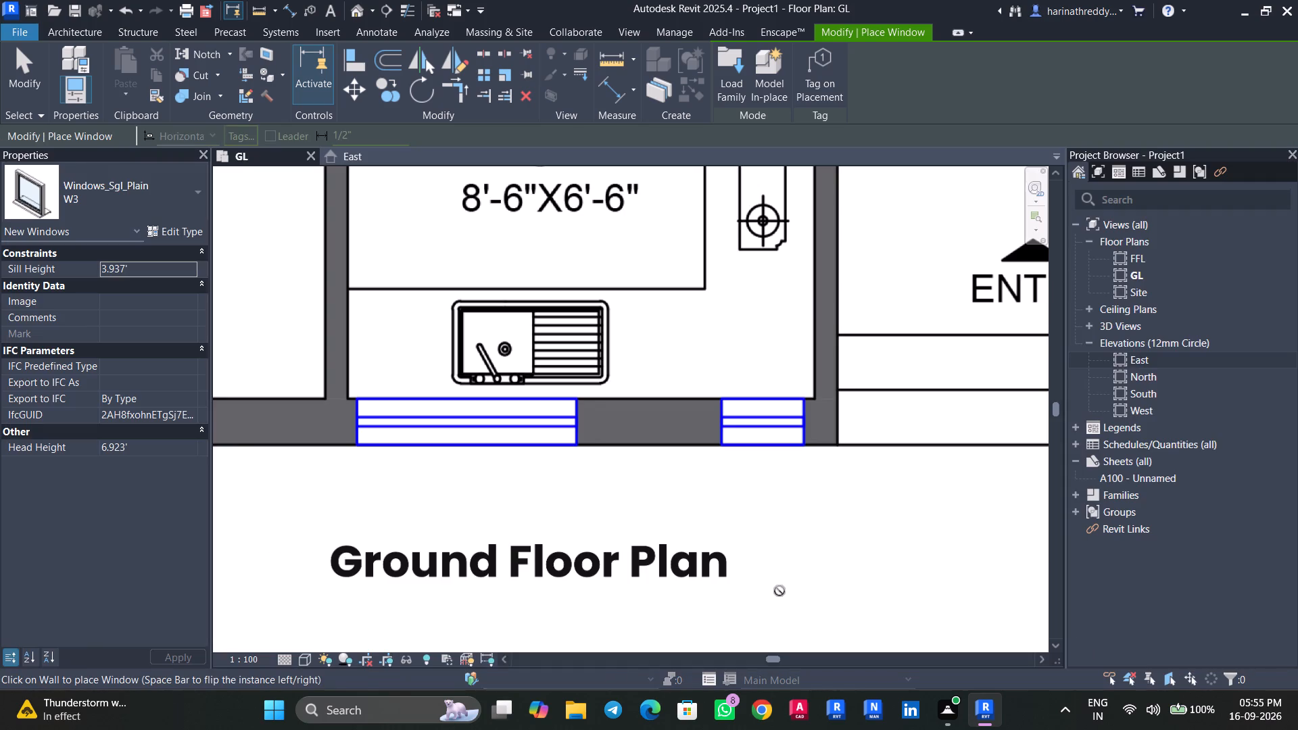
Place a W3 window over the KITCHEN's narrow opening near the SIT OUT wall.
click(759, 433)
Duplicate the W3 window type as W4 and set its rough height to 1.5'.
scroll(786, 529, down, 2)
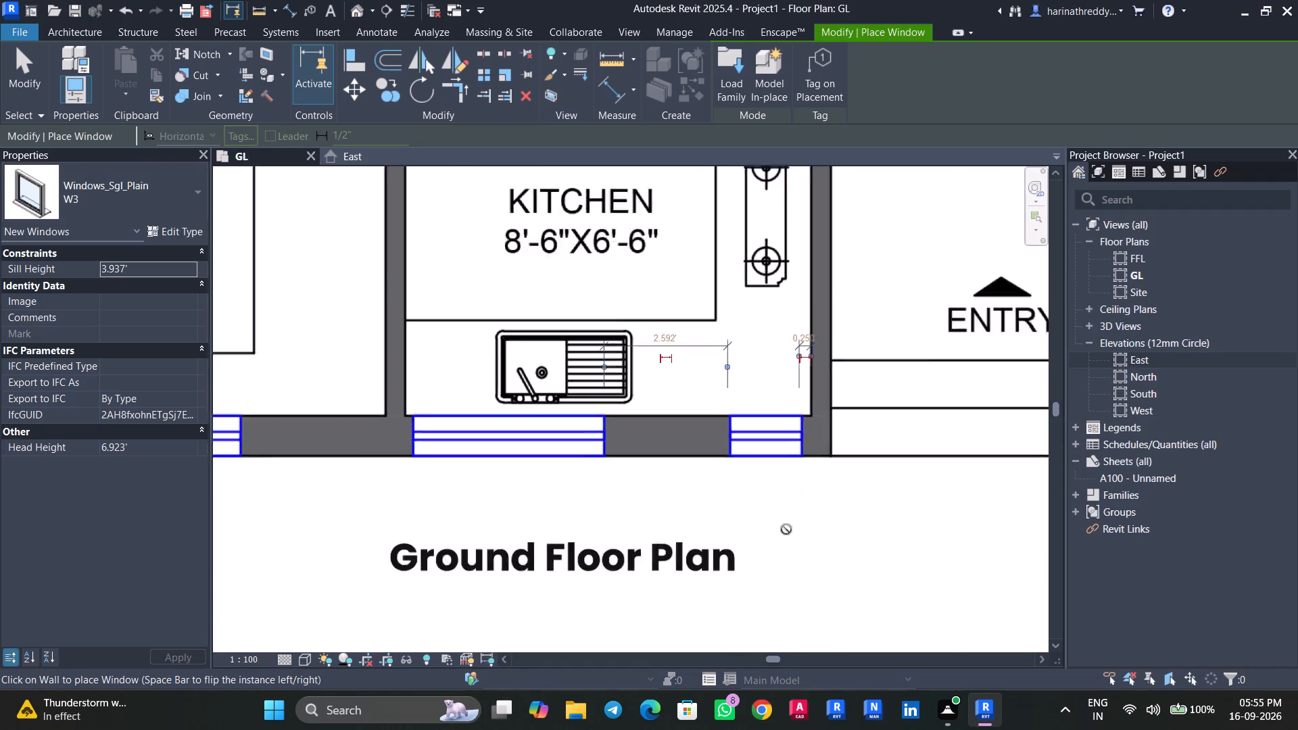
scroll(786, 529, down, 9)
scroll(572, 345, up, 4)
click(181, 226)
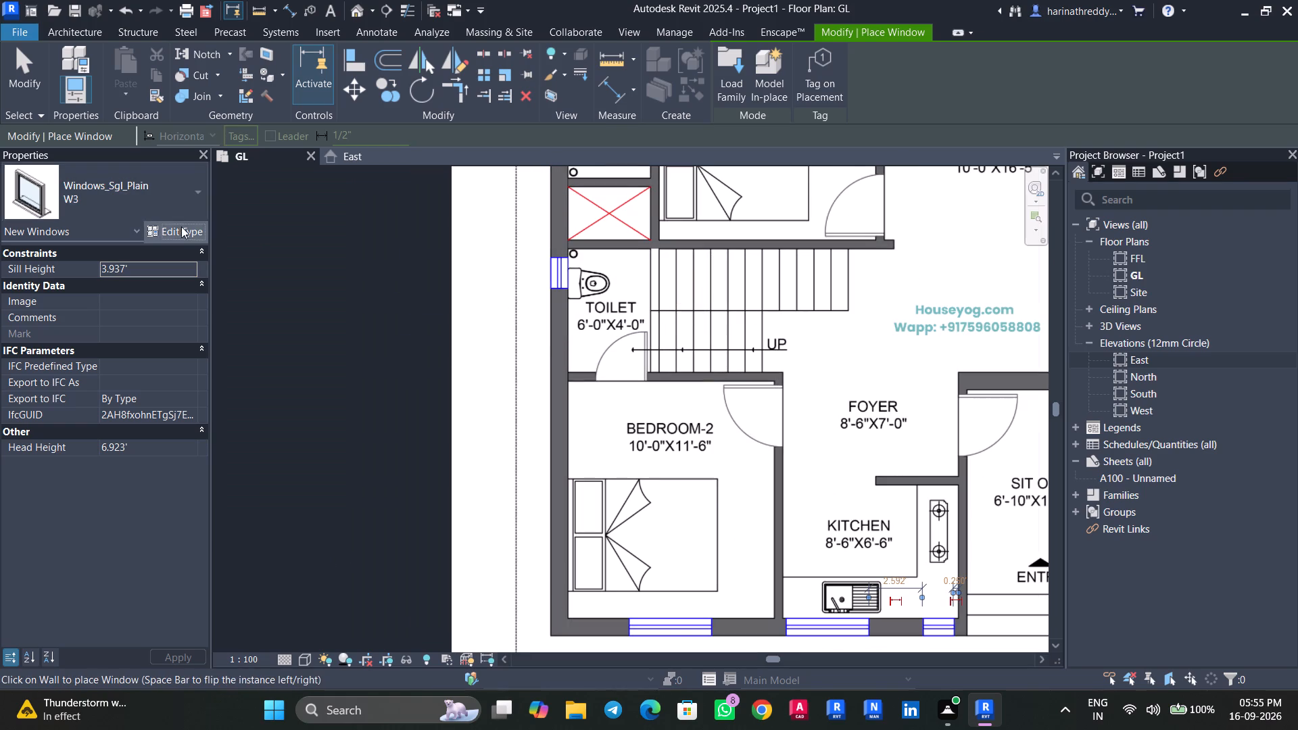
click(1249, 210)
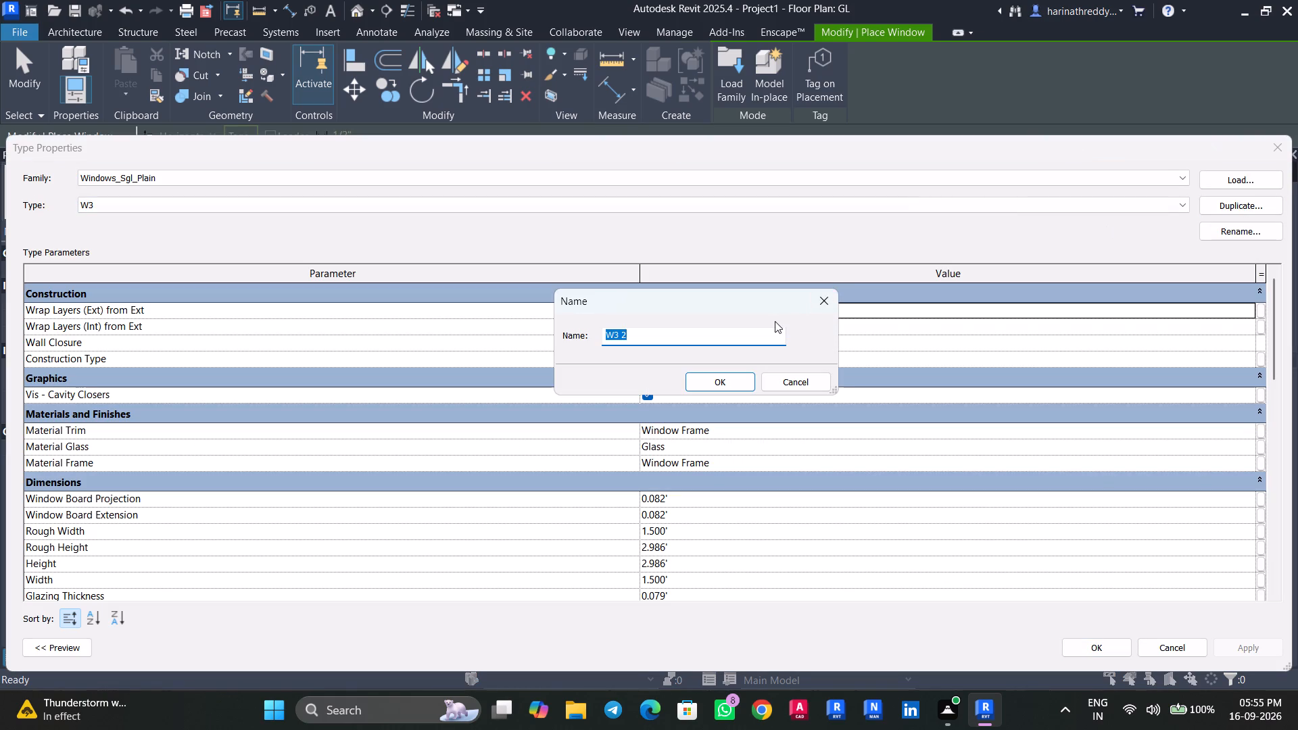
text(W4)
click(679, 381)
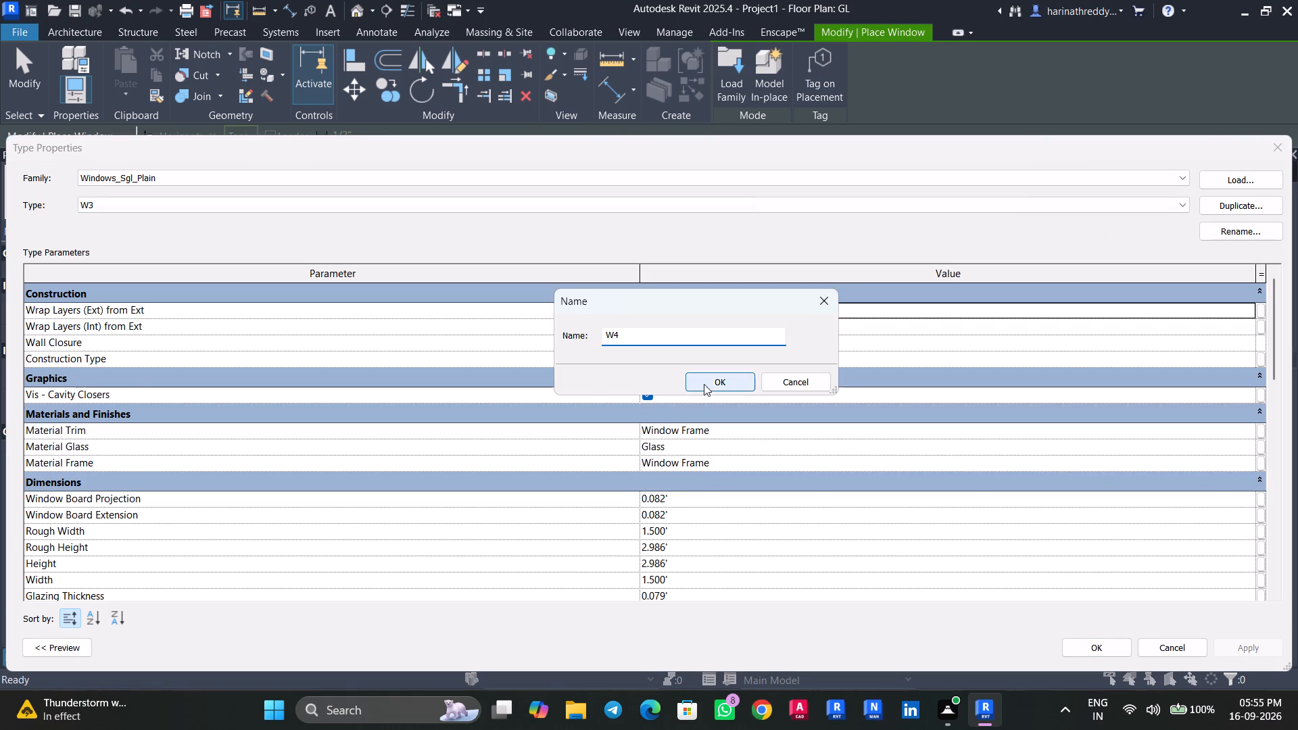
click(704, 384)
scroll(686, 520, down, 1)
click(681, 508)
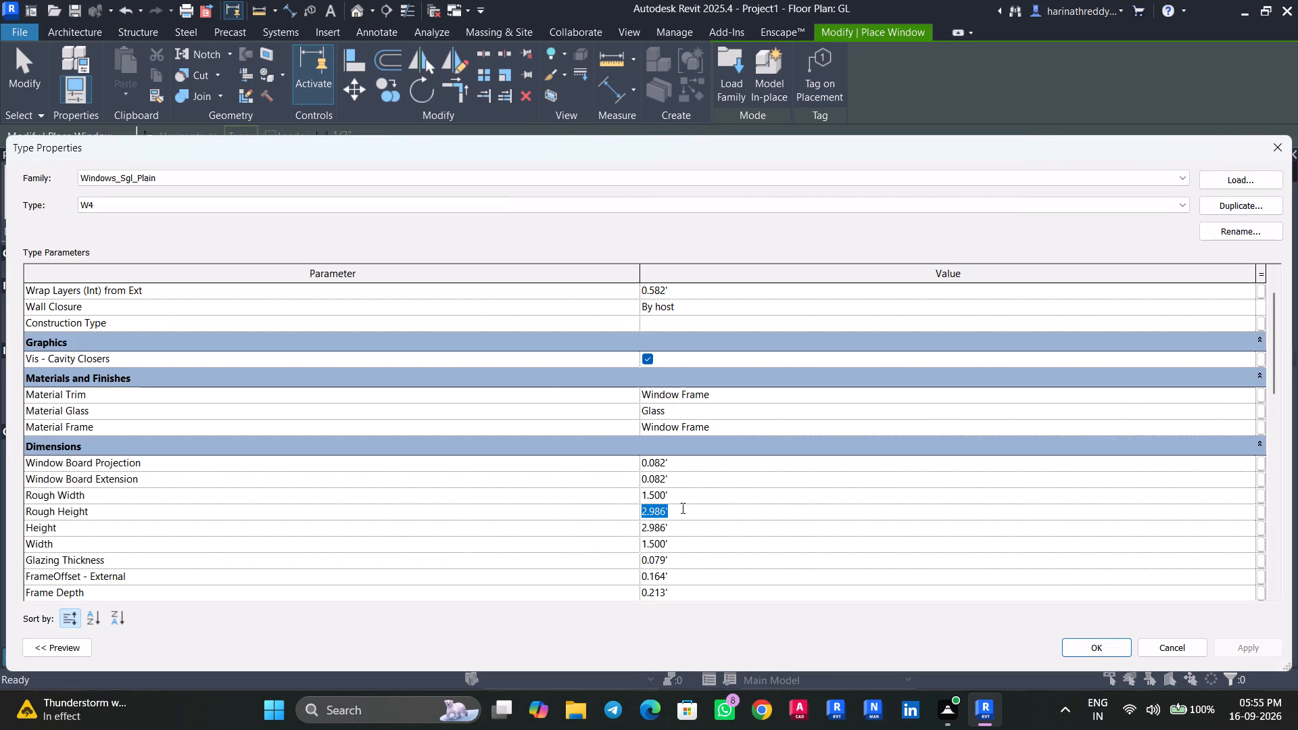
text(1.5')
key(Return)
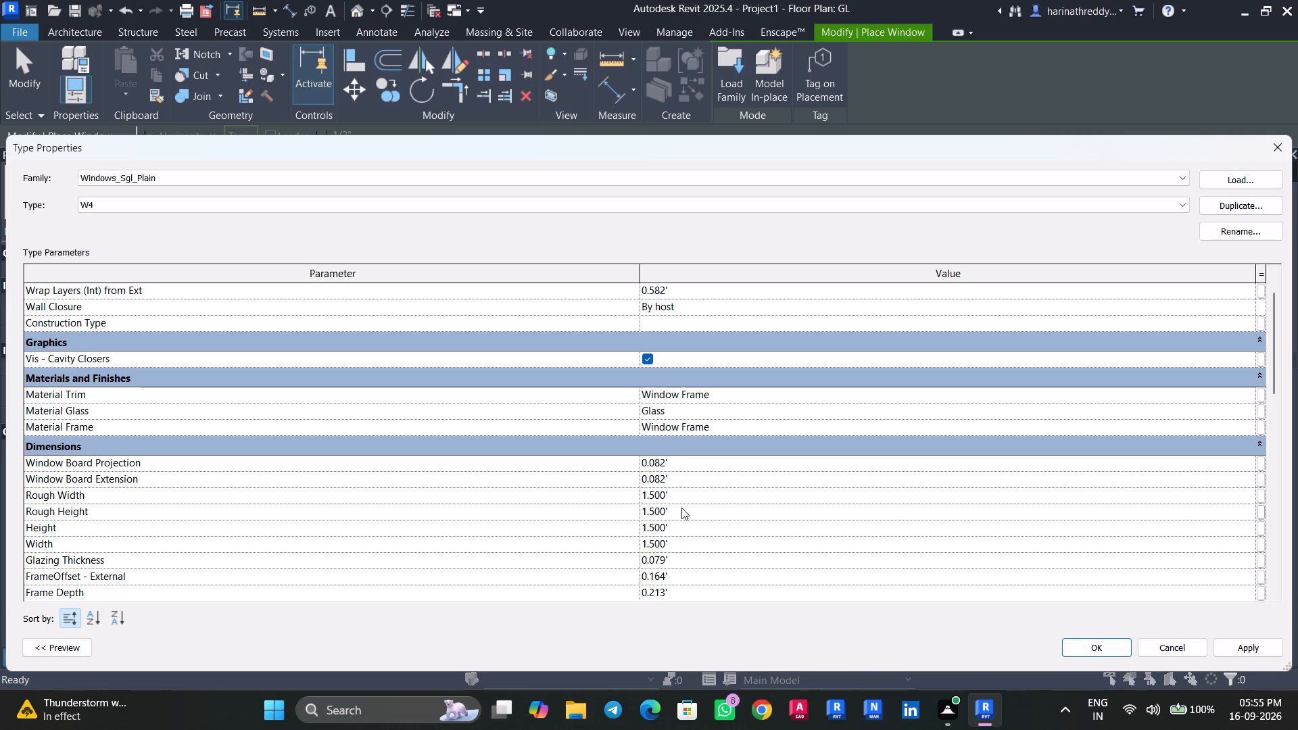
click(1245, 653)
click(1106, 656)
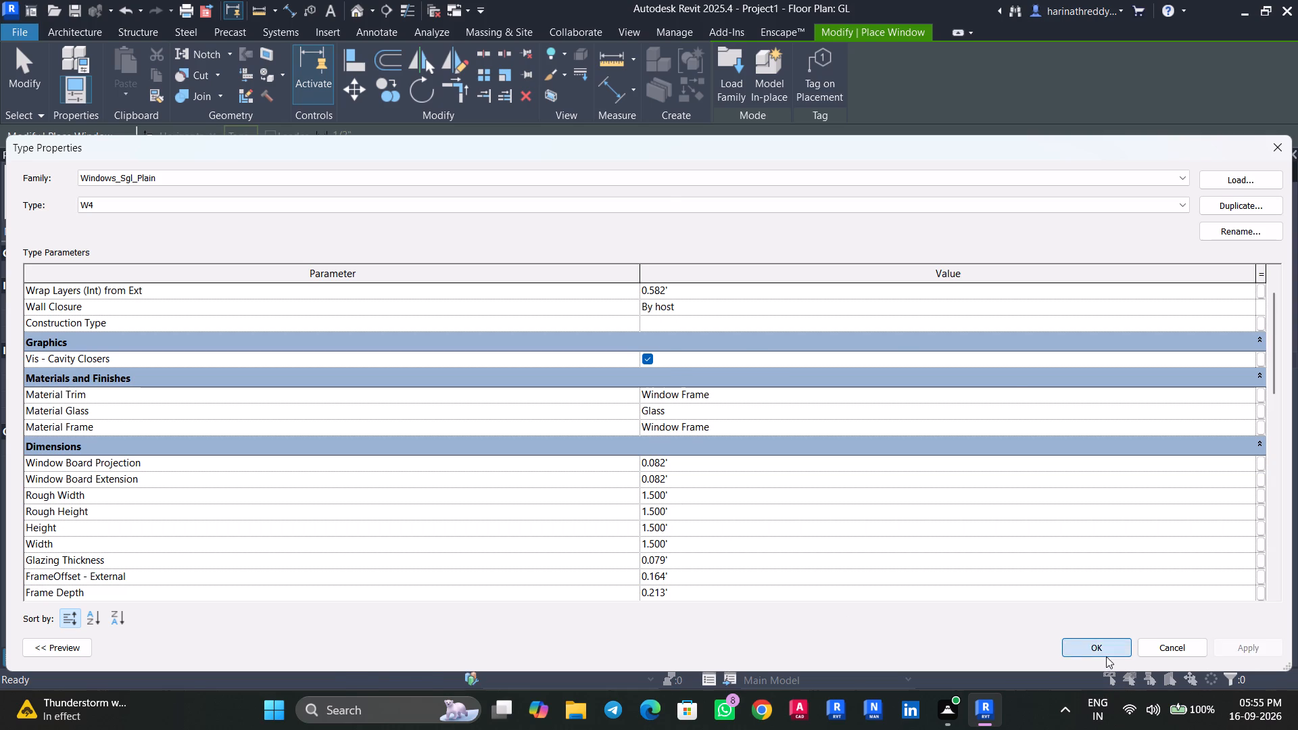
Place W4 windows with a 6' sill height over the openings in the exterior wall of both toilets.
click(170, 267)
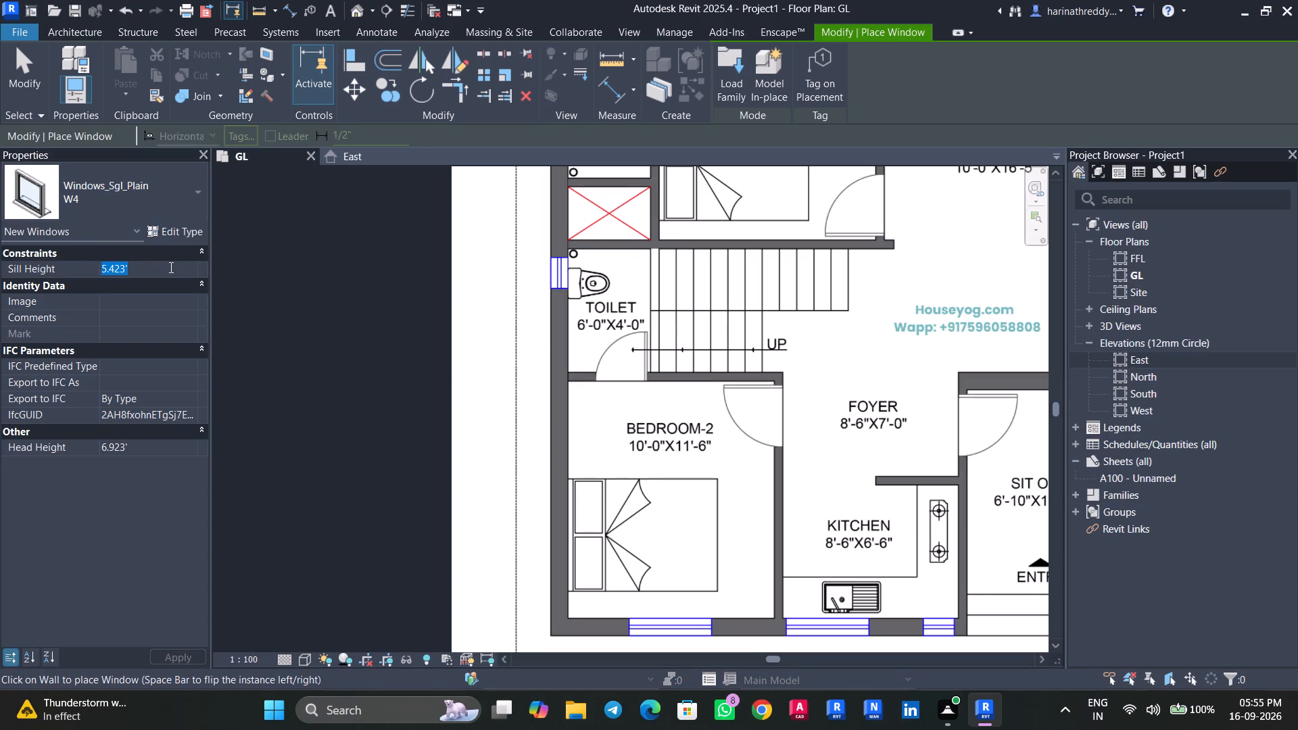
text(6')
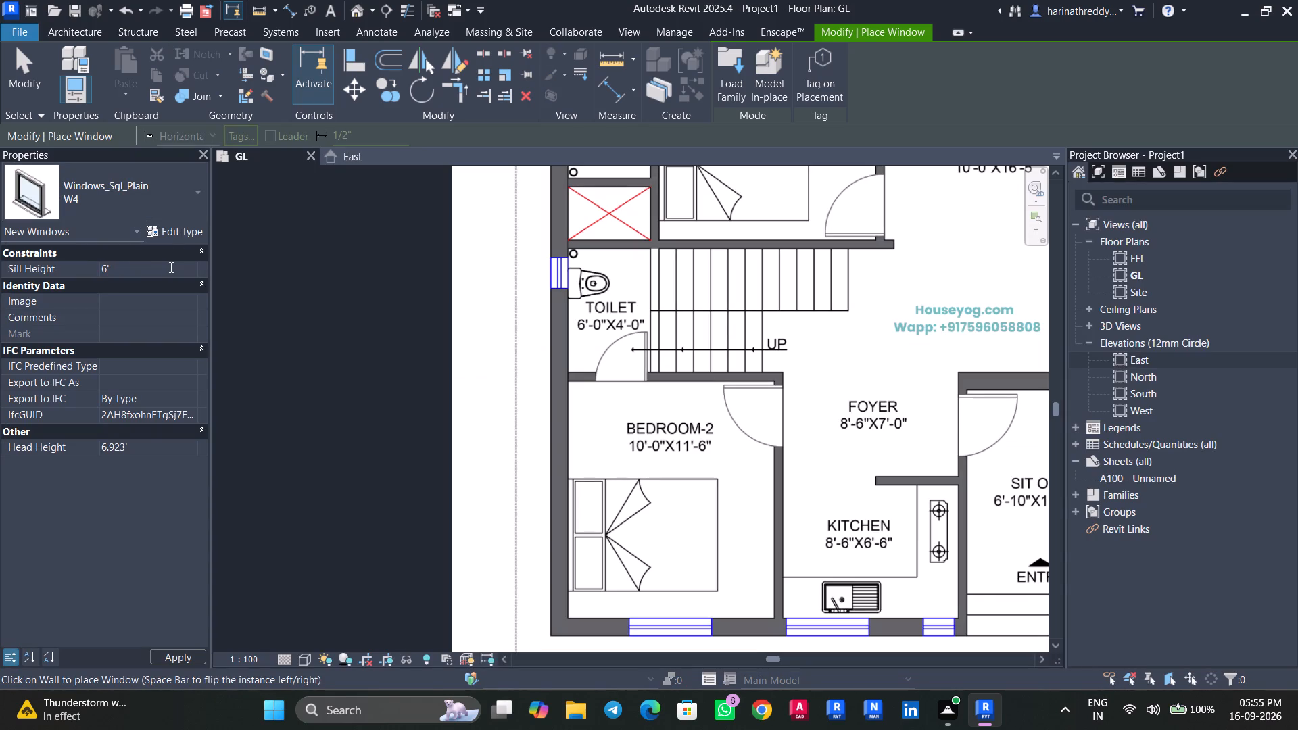
key(Return)
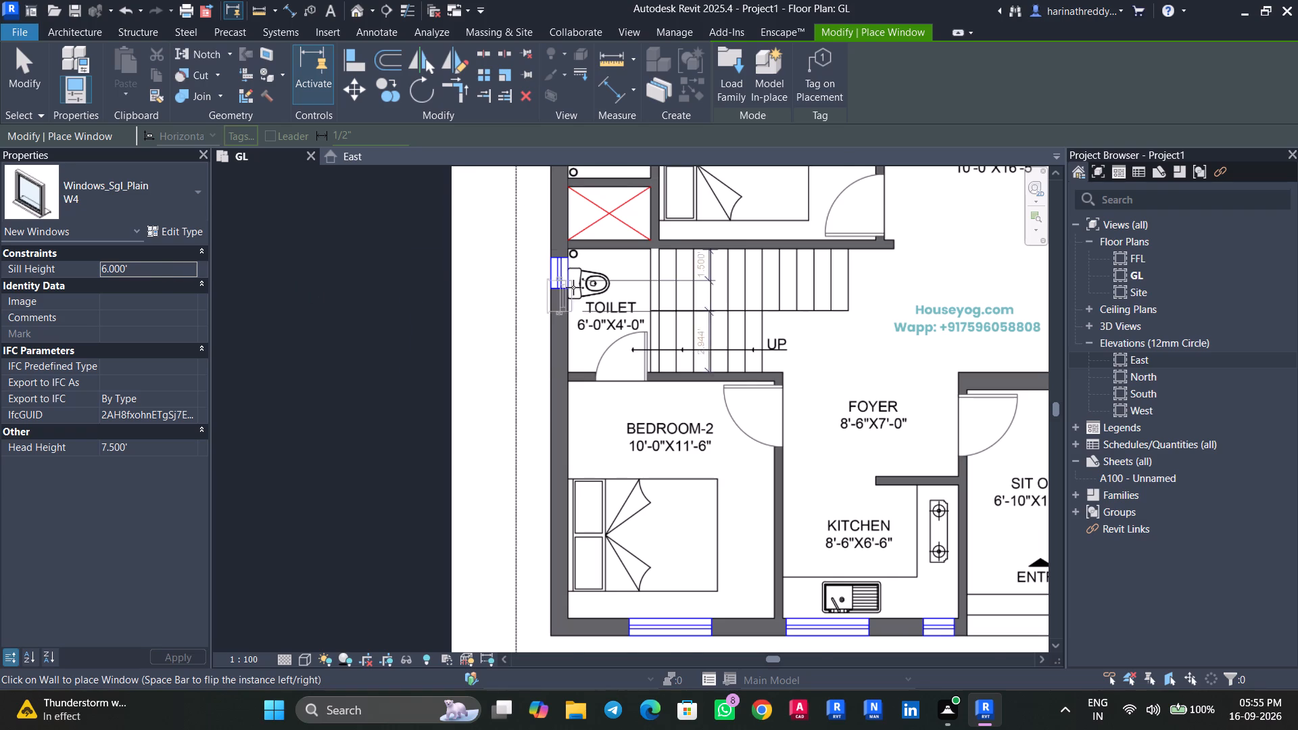
scroll(578, 280, up, 5)
scroll(558, 269, down, 1)
scroll(558, 269, up, 3)
middle_drag(556, 266, 578, 353)
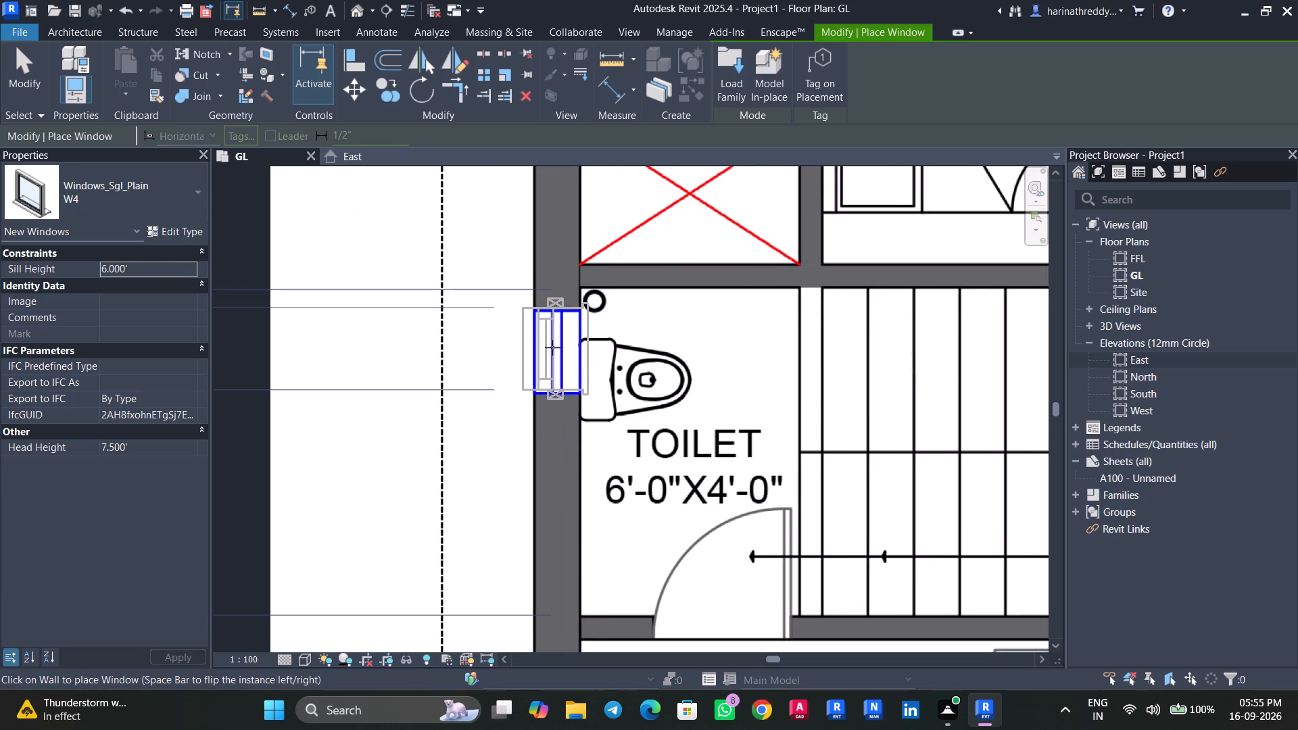
click(549, 353)
middle_drag(592, 289, 661, 568)
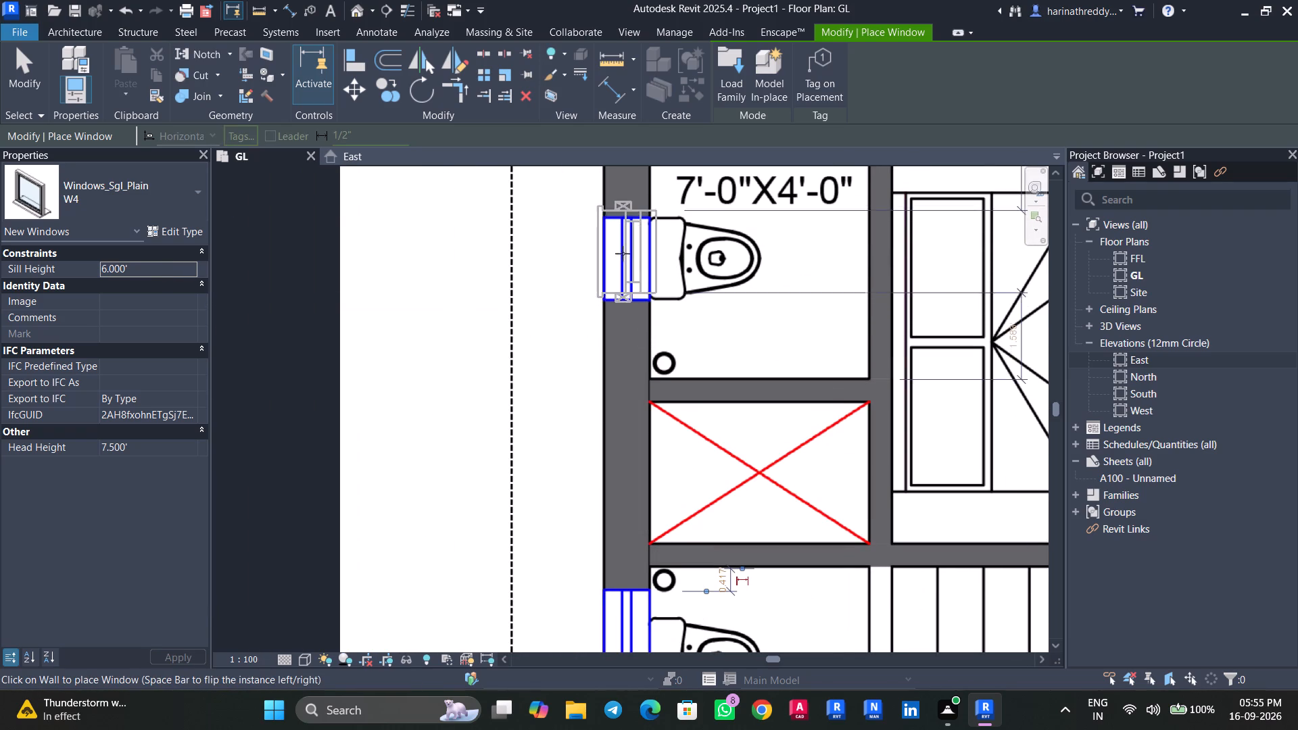
click(619, 259)
key(Escape)
key(Escape)
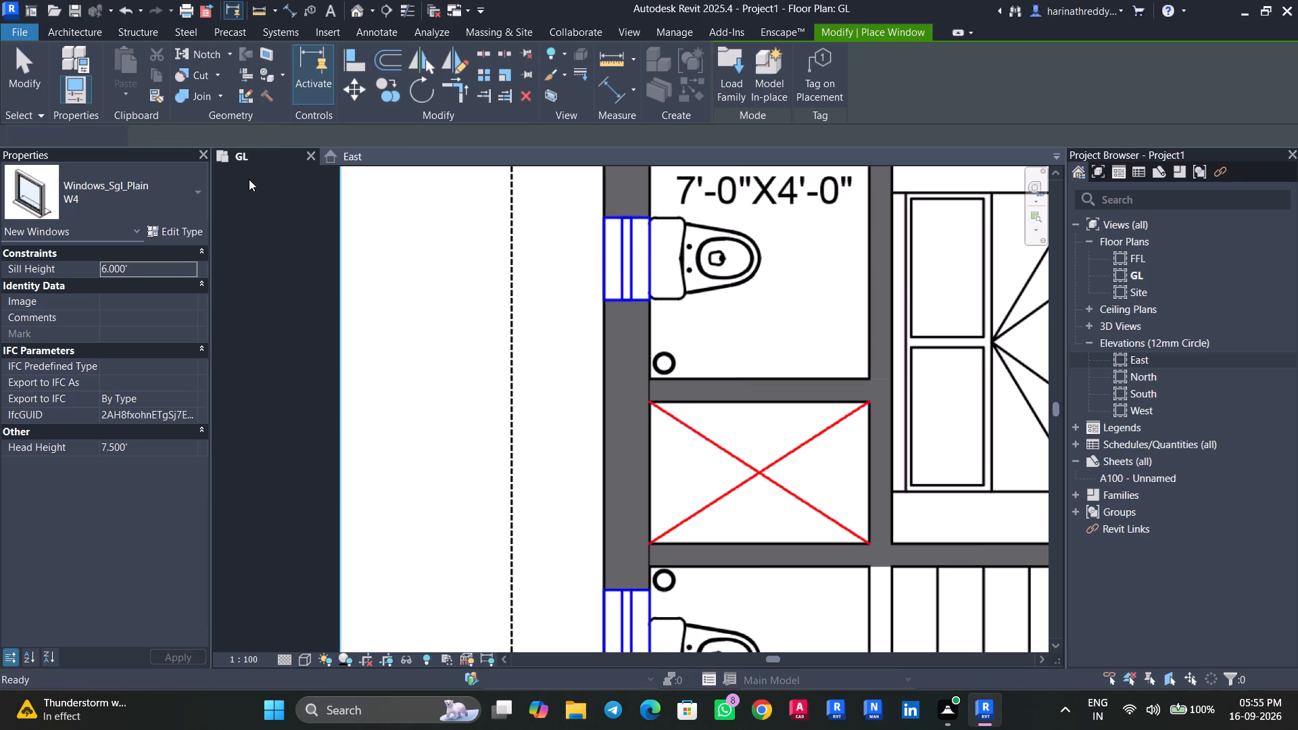
key(Escape)
key(Escape)
Open the 3D view and examine the placed windows and doors from several sides of the house.
click(356, 14)
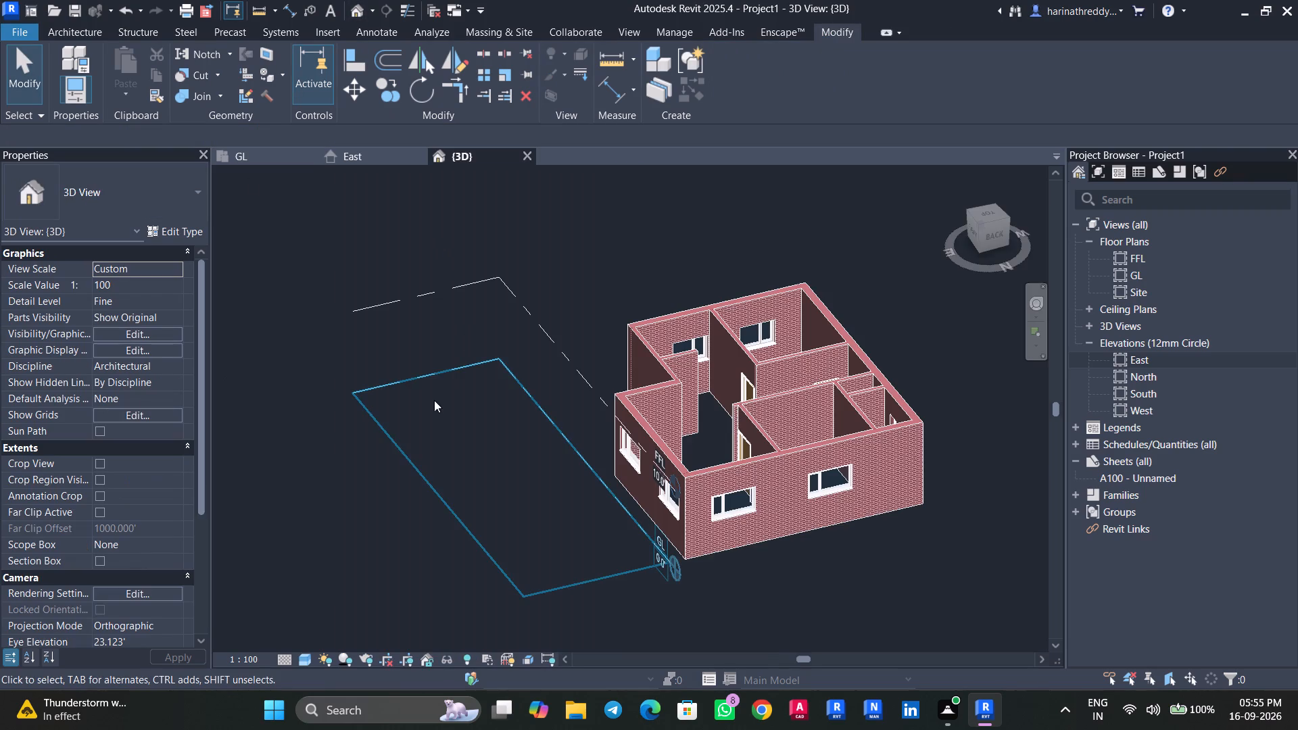
shift+middle_drag(790, 560, 962, 486)
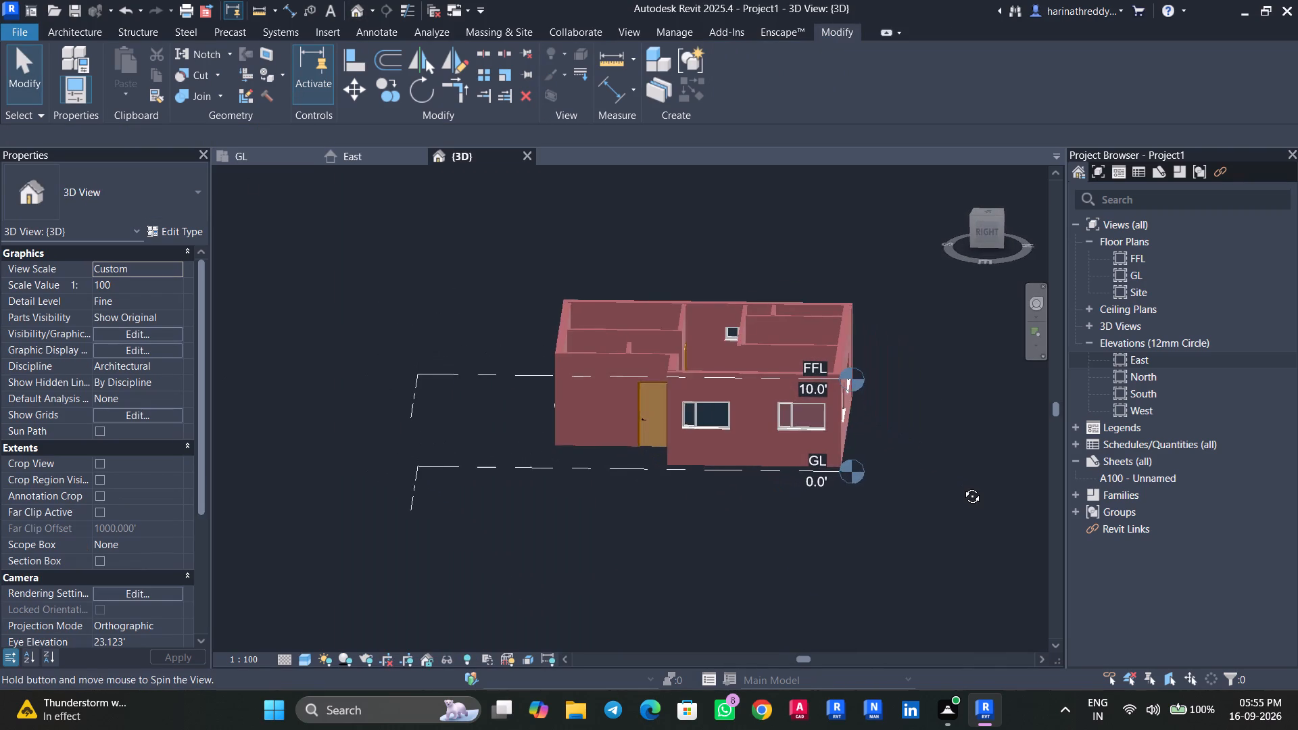
shift+middle_drag(962, 486, 563, 479)
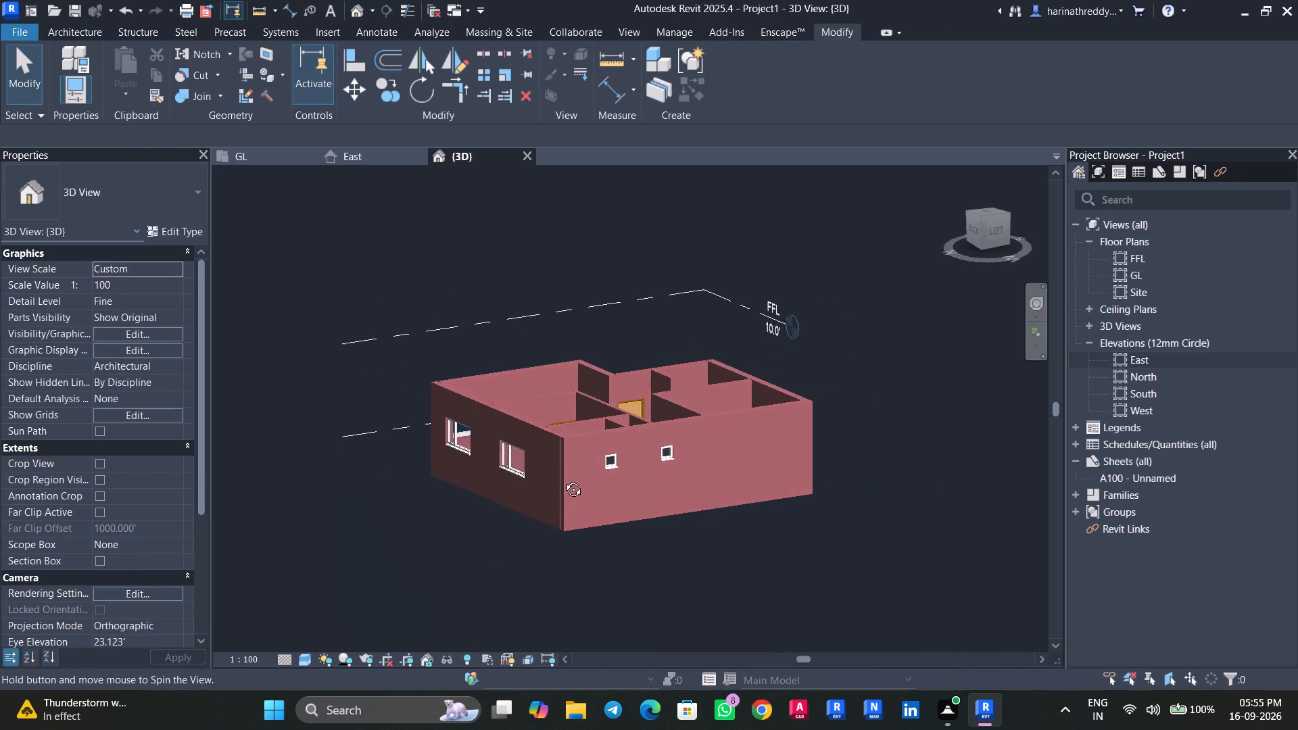
shift+middle_drag(563, 479, 527, 493)
shift+scroll(520, 485, up, 10)
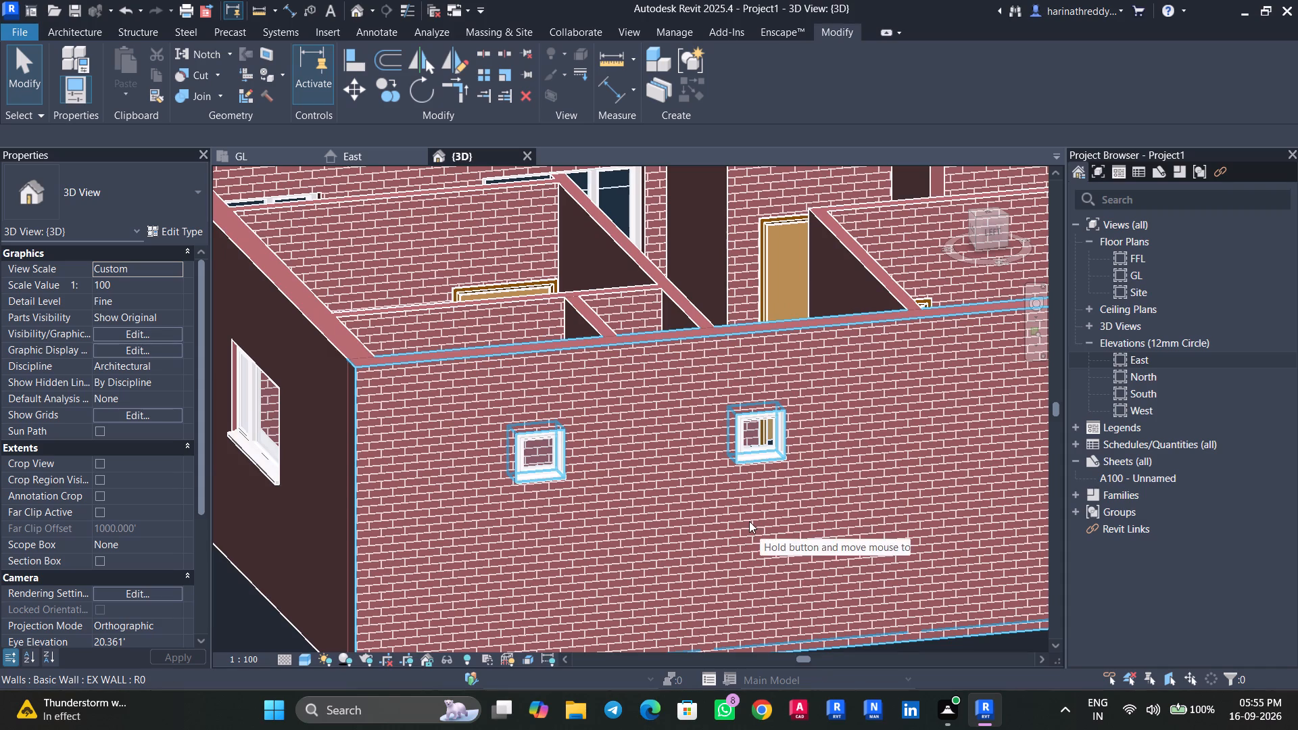
scroll(749, 521, down, 5)
Set the 3D view to the Realistic visual style and the Fine detail level.
click(301, 654)
click(302, 643)
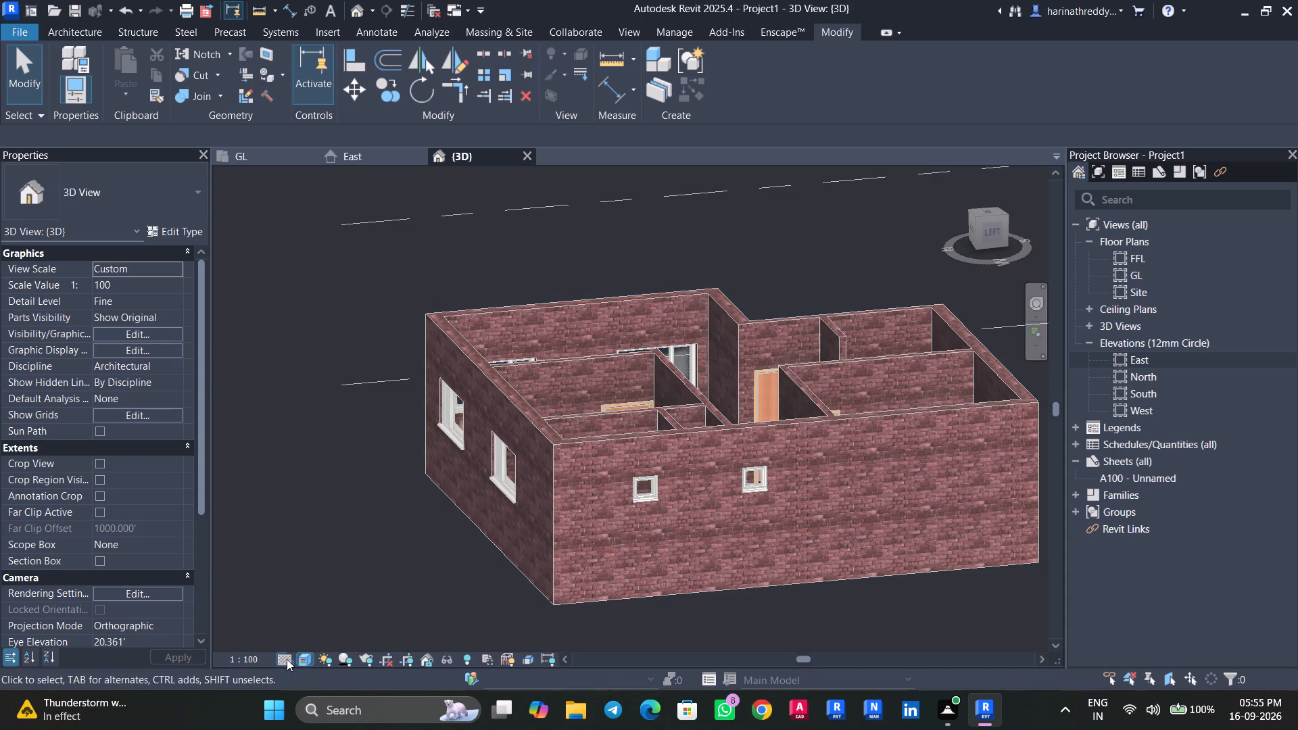
click(287, 658)
click(294, 644)
Select a W1 window on the house's back wall and look through the window families and types available for it.
shift+middle_drag(335, 581, 490, 595)
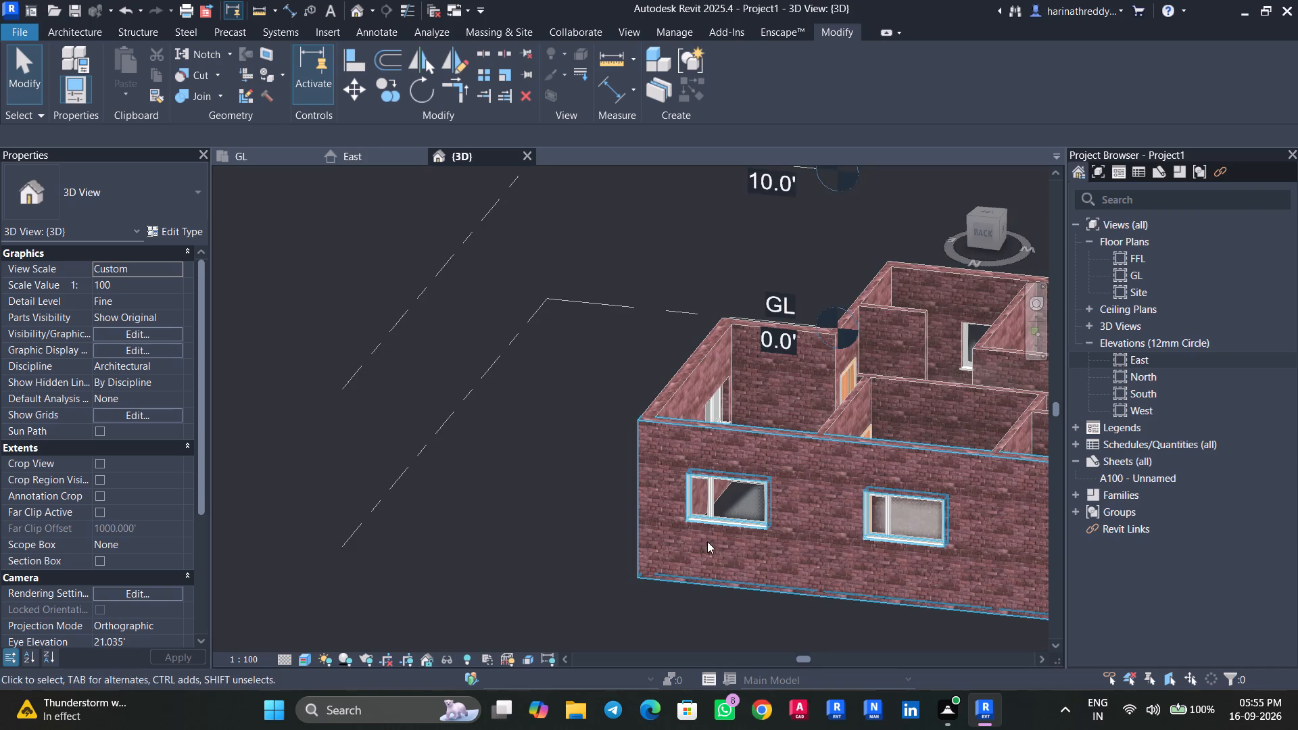
scroll(723, 504, up, 6)
click(722, 506)
scroll(535, 586, down, 4)
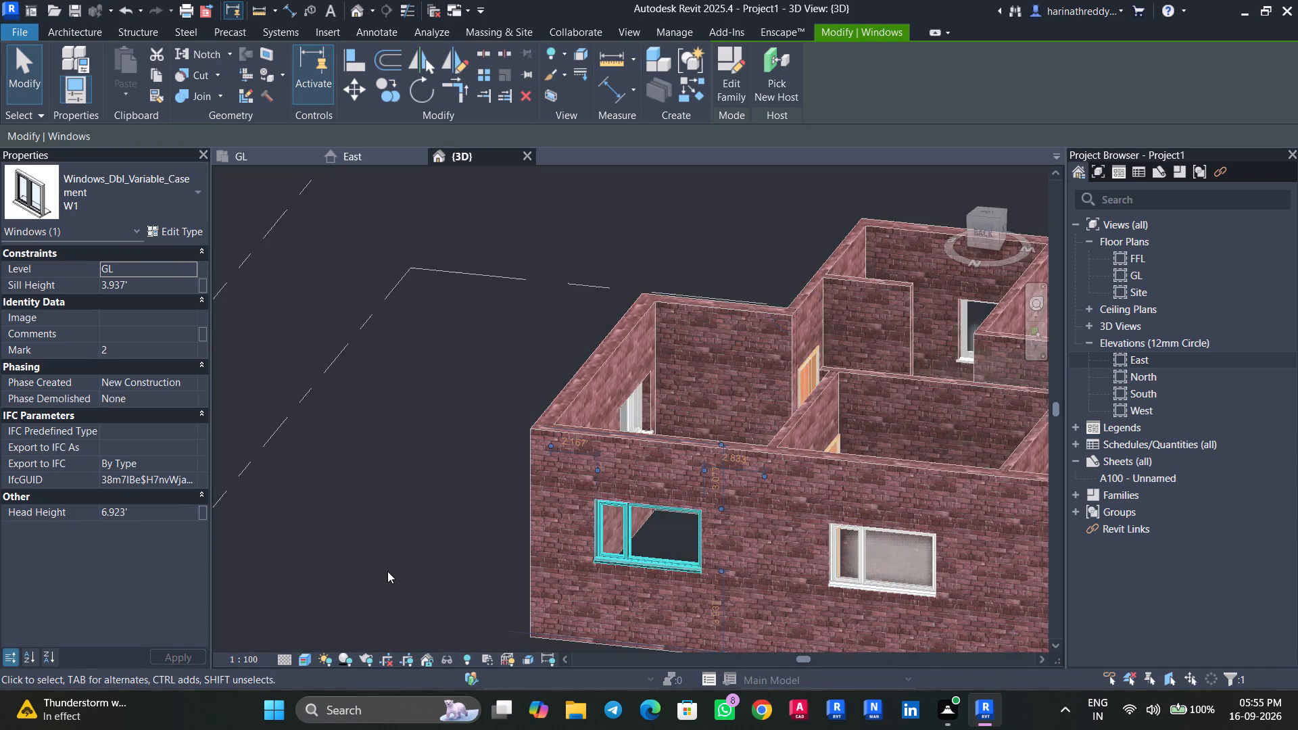
scroll(387, 571, down, 2)
shift+middle_drag(391, 579, 663, 572)
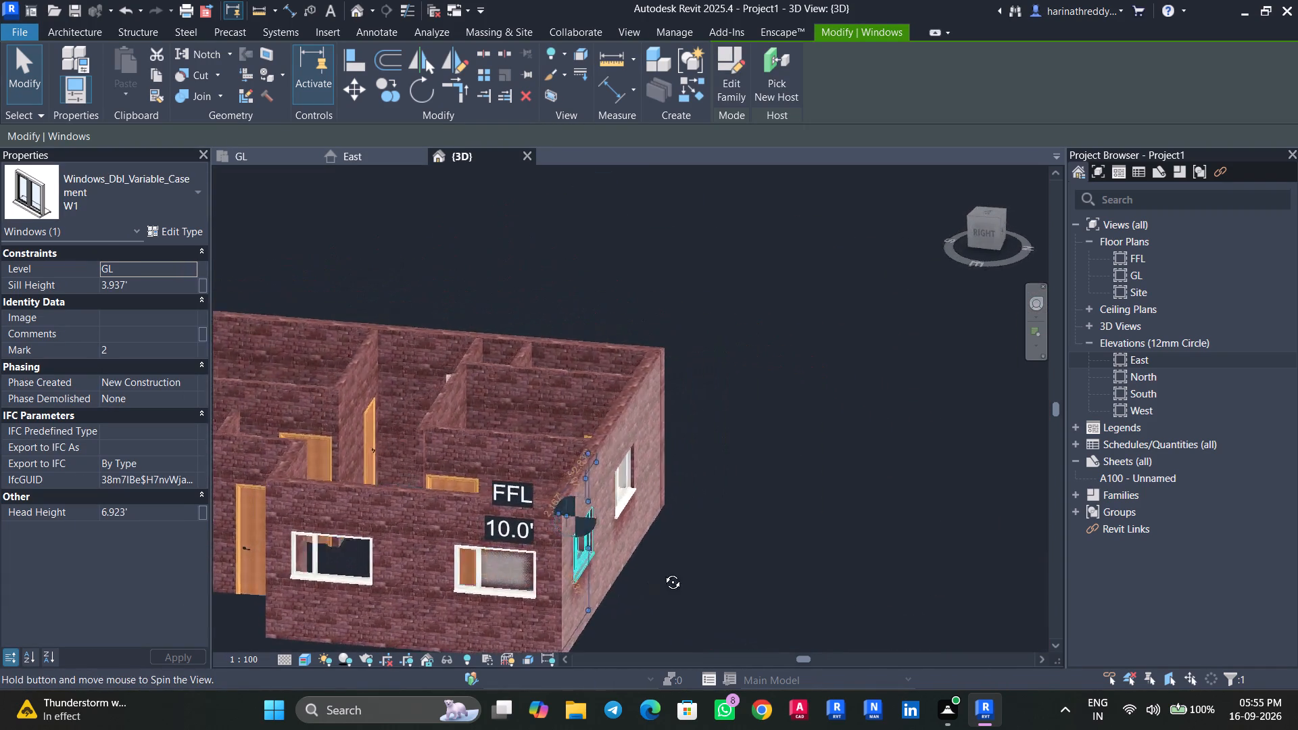
shift+middle_drag(663, 572, 547, 552)
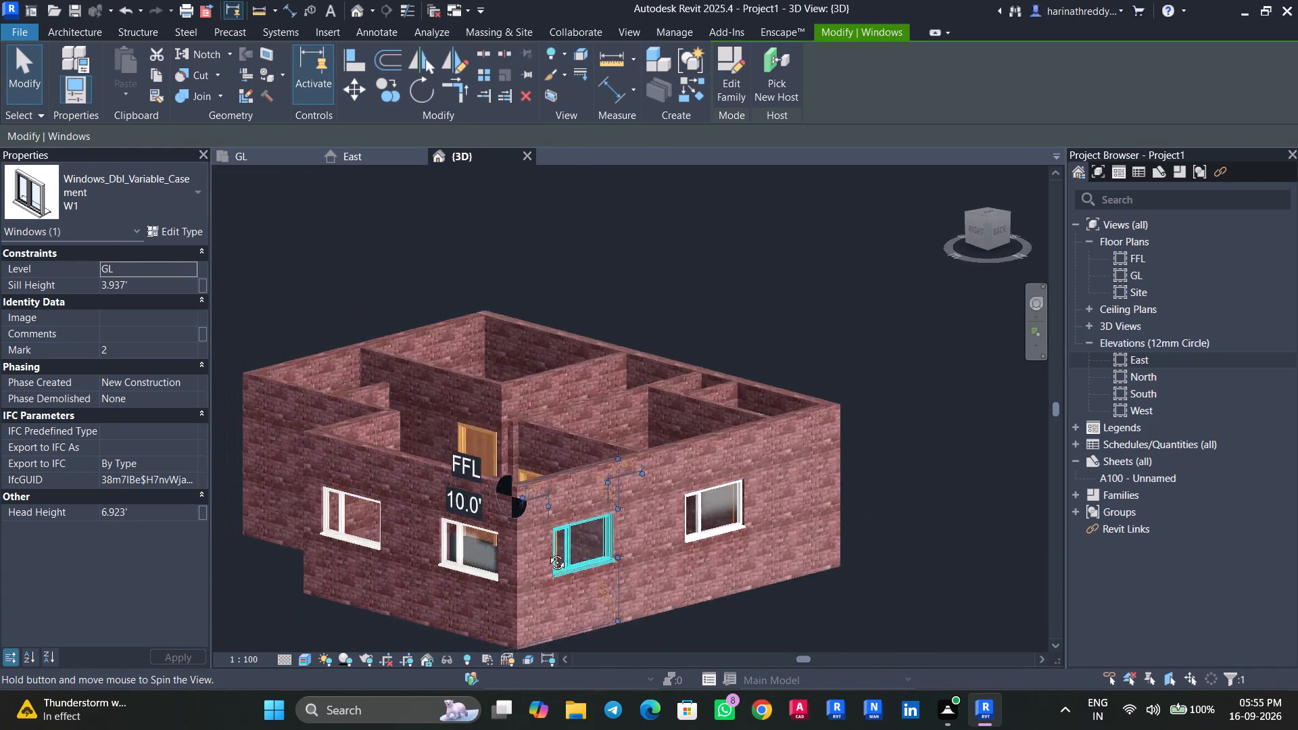
shift+middle_drag(547, 552, 450, 532)
click(110, 199)
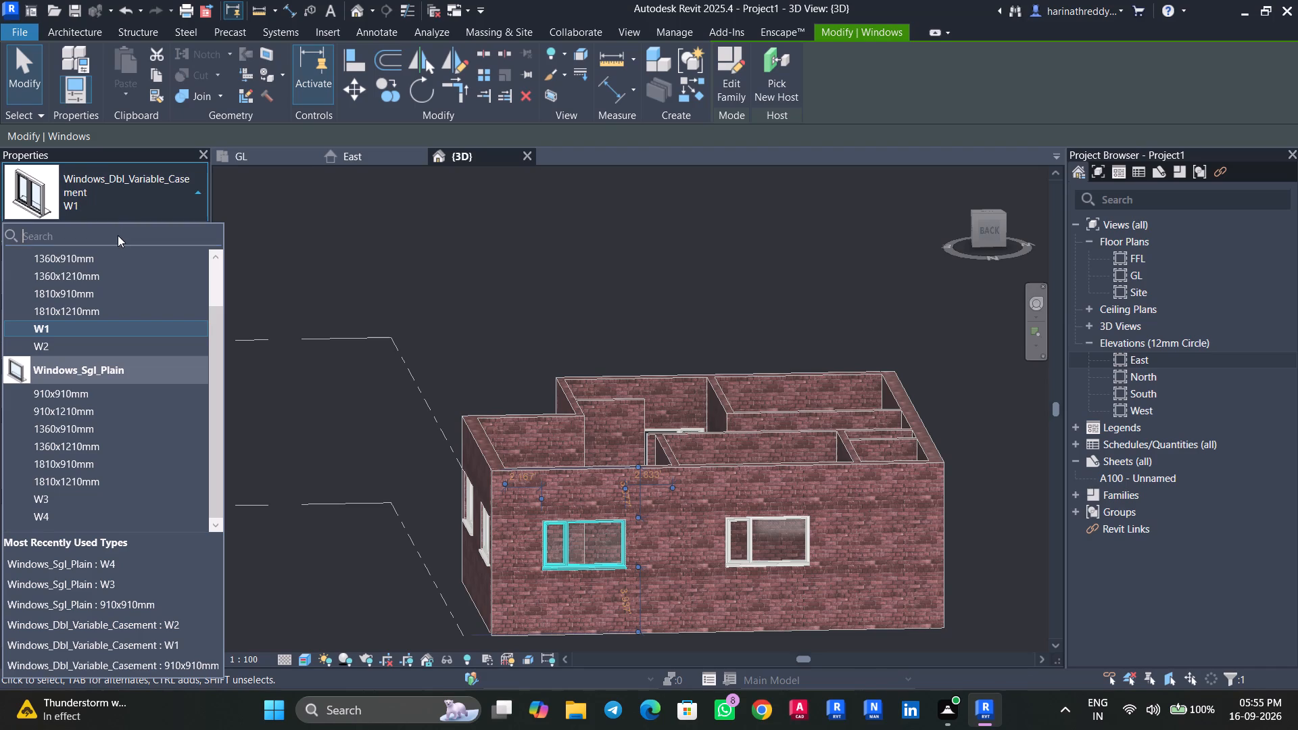
scroll(112, 364, up, 5)
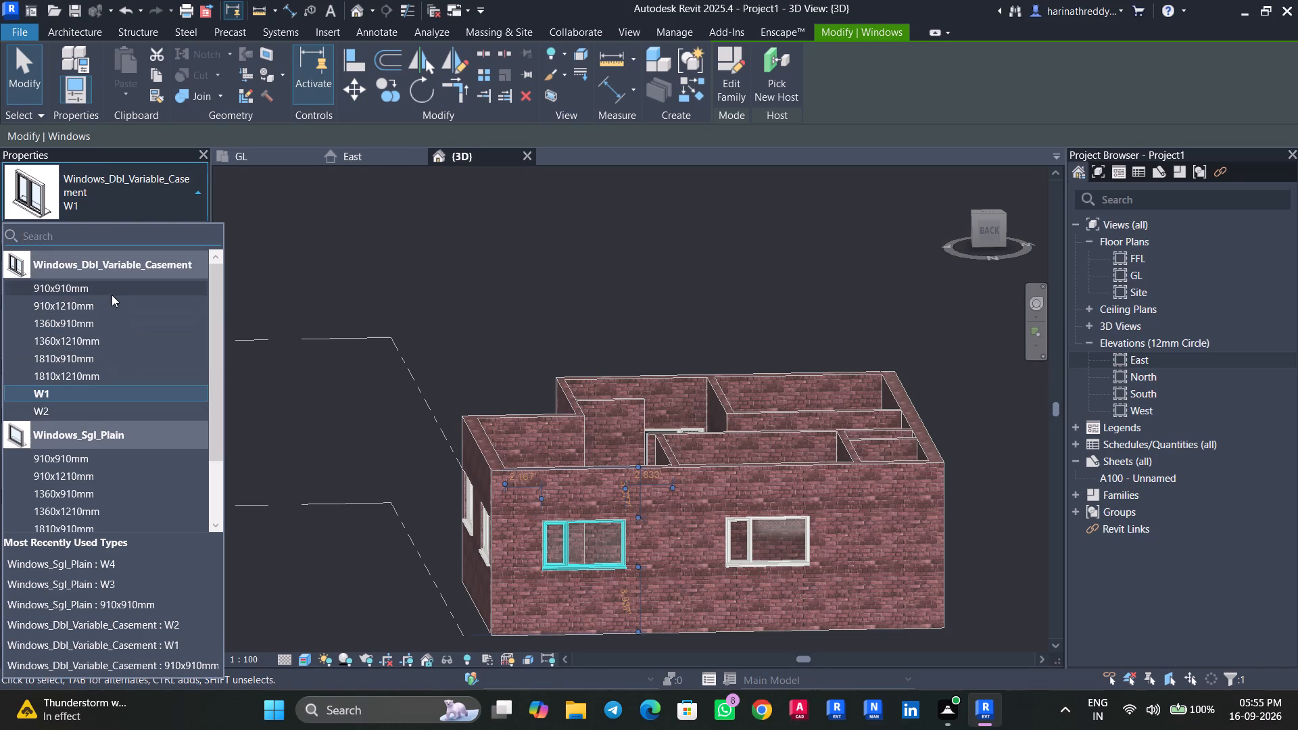
scroll(95, 484, down, 3)
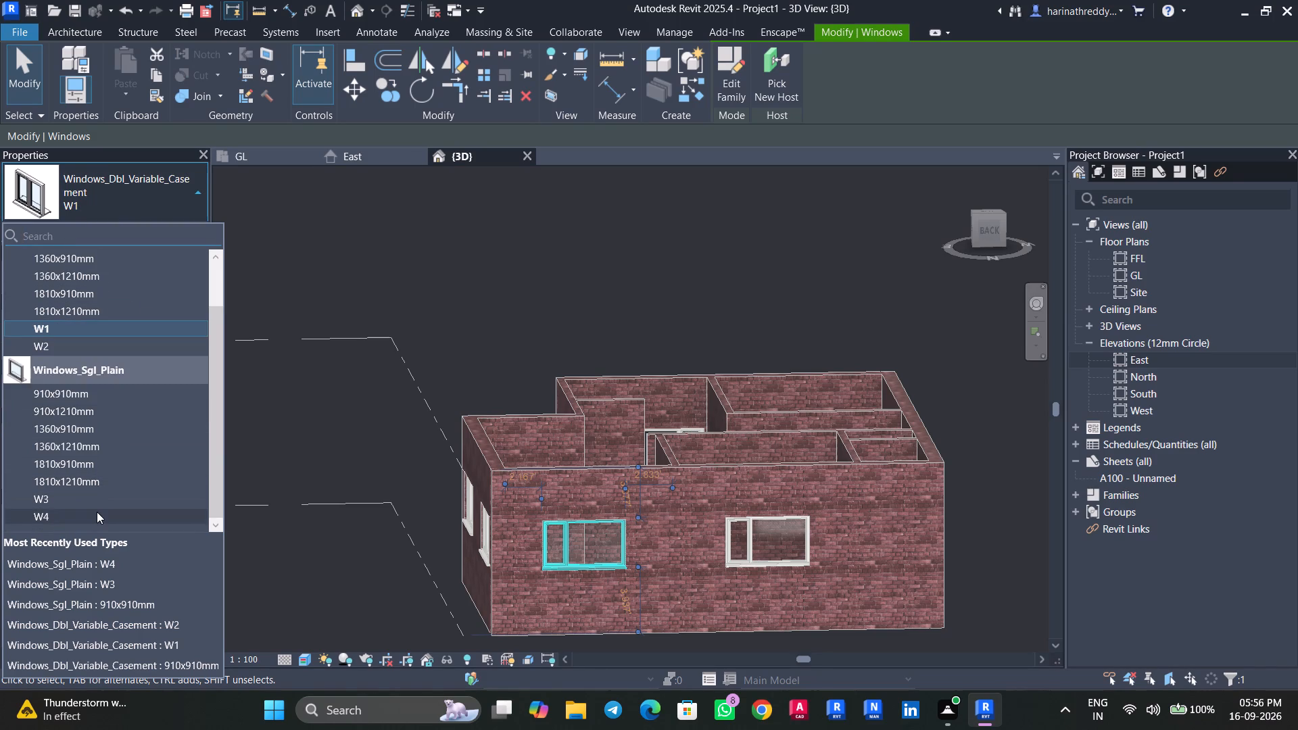
scroll(118, 297, up, 1)
scroll(118, 297, down, 1)
scroll(118, 297, up, 4)
scroll(118, 297, down, 4)
key(Escape)
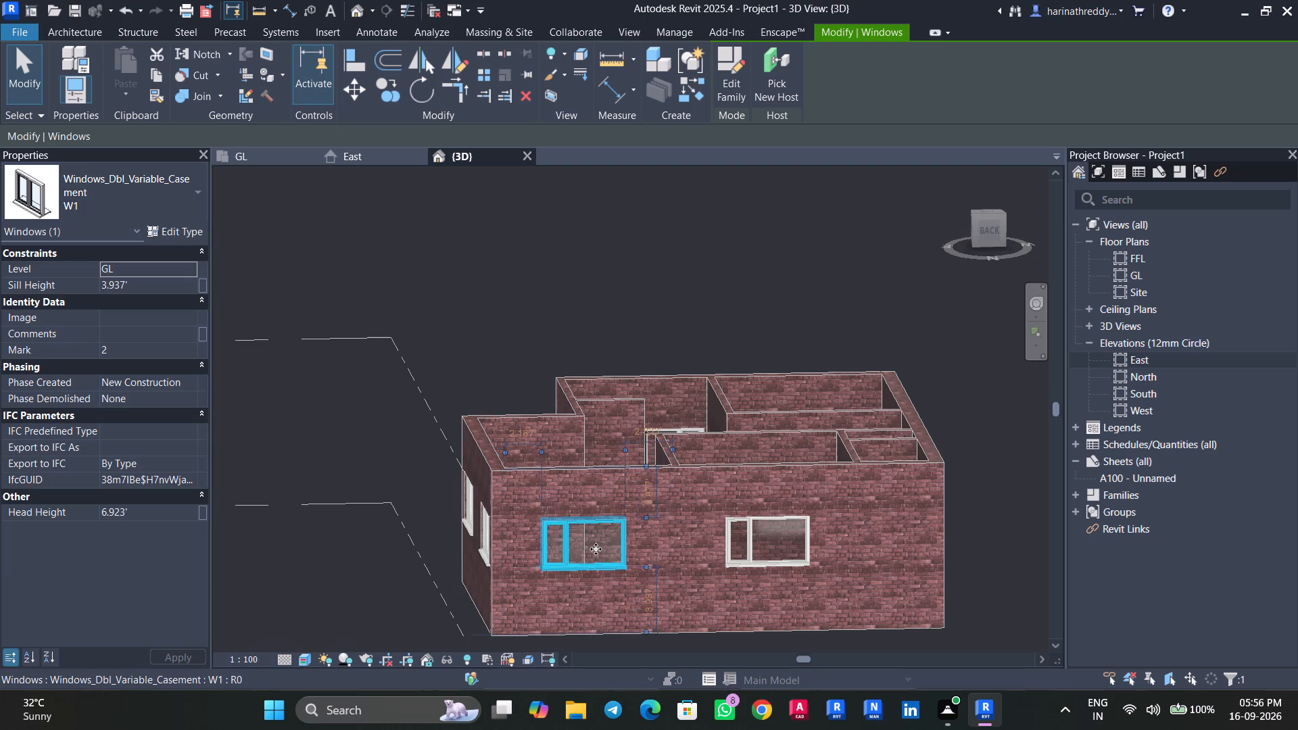
Select all W1 double casement windows and change them to the Windows_Sgl_Plain 910x910mm type.
key(s)
key(a)
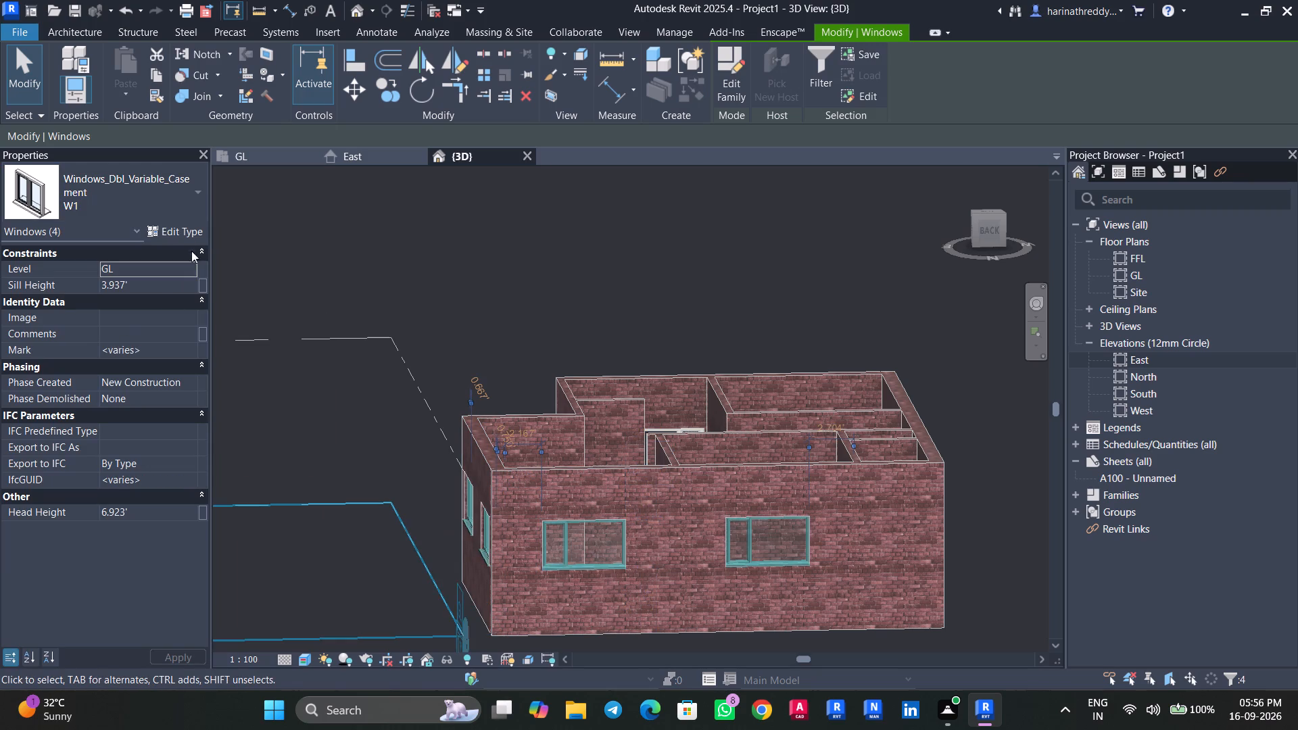
scroll(310, 403, down, 4)
shift+middle_drag(310, 383, 572, 505)
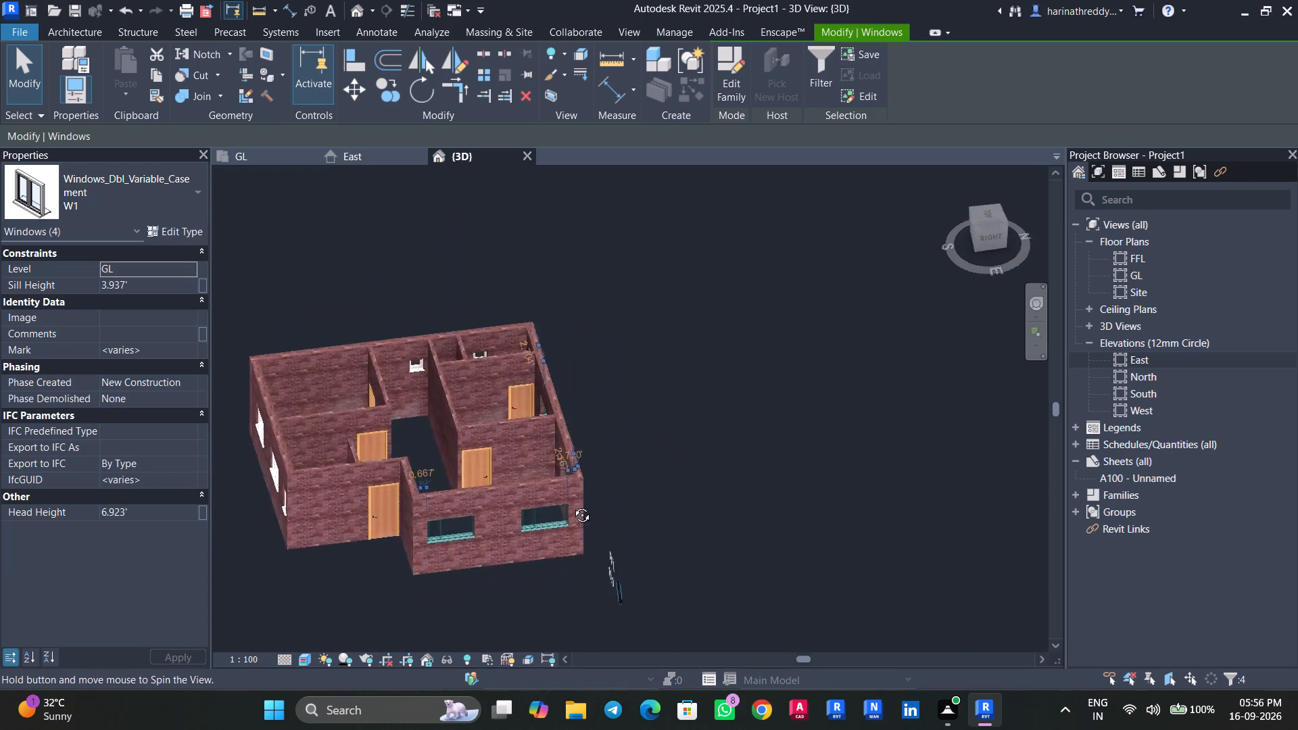
shift+middle_drag(572, 505, 636, 502)
click(179, 228)
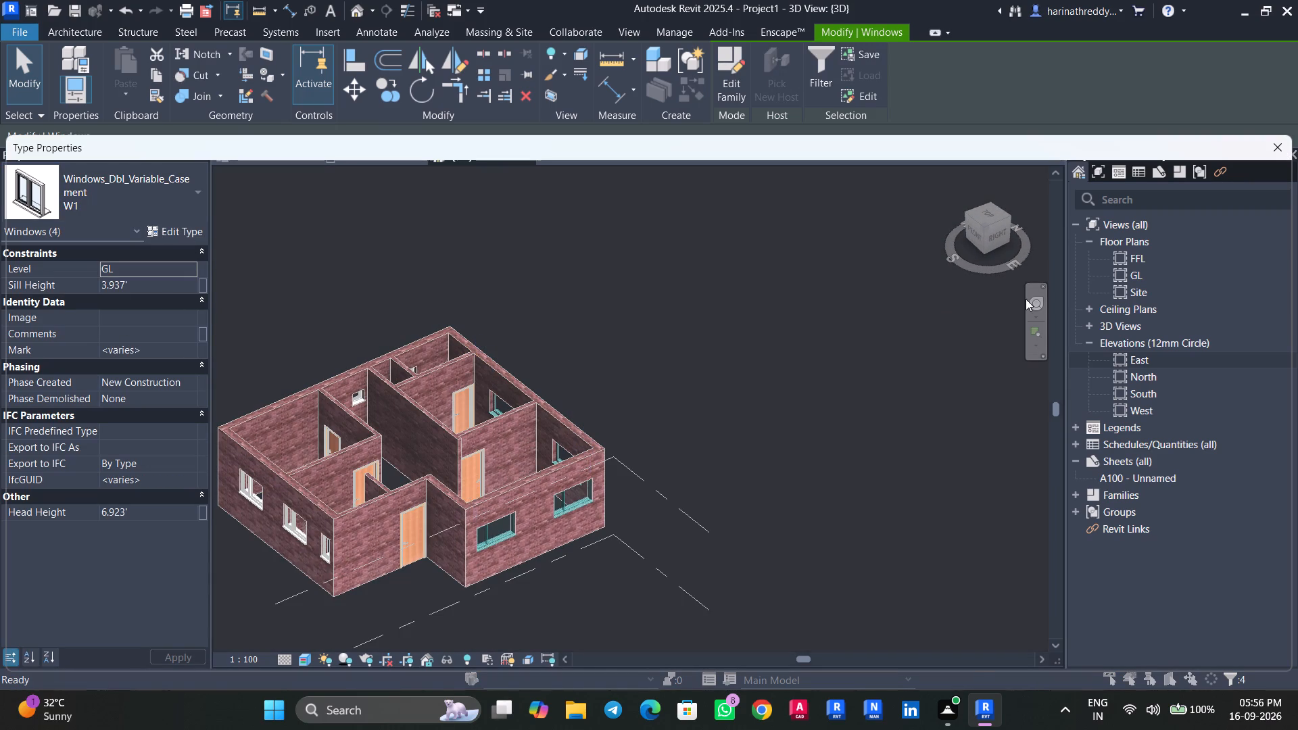
click(1286, 148)
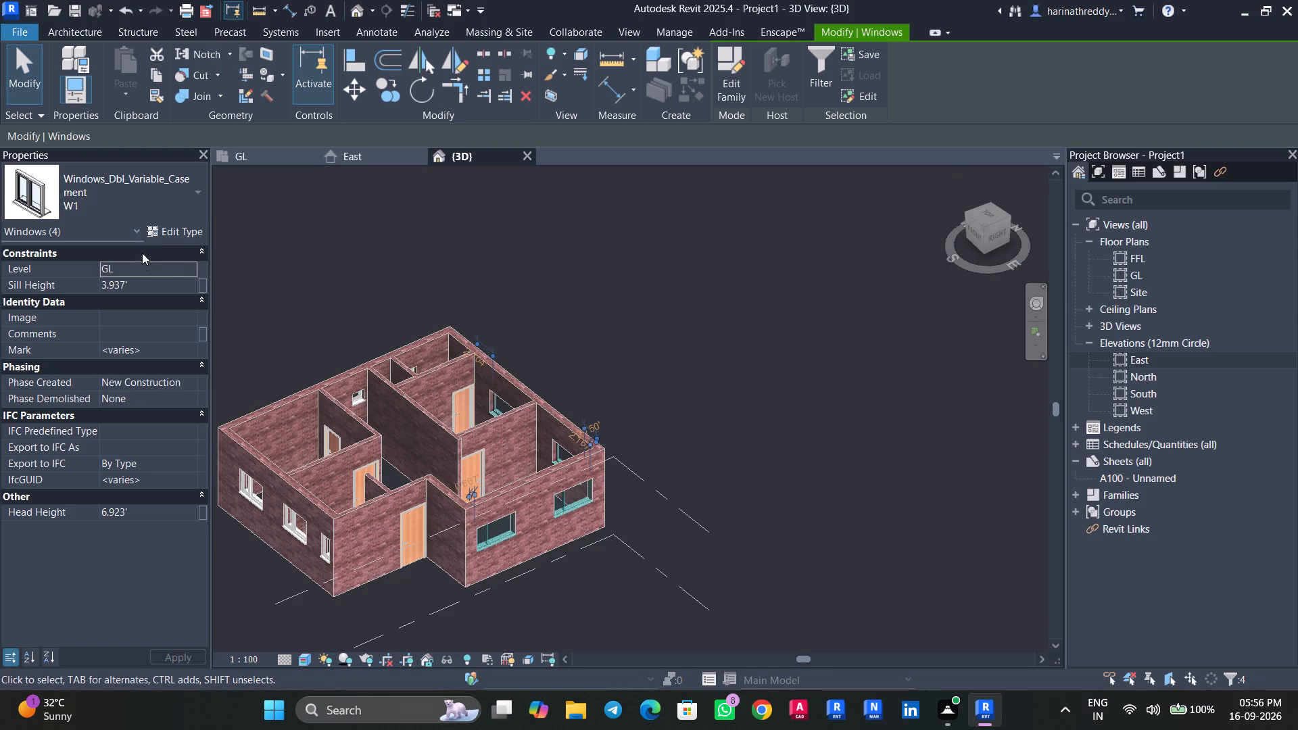
click(160, 199)
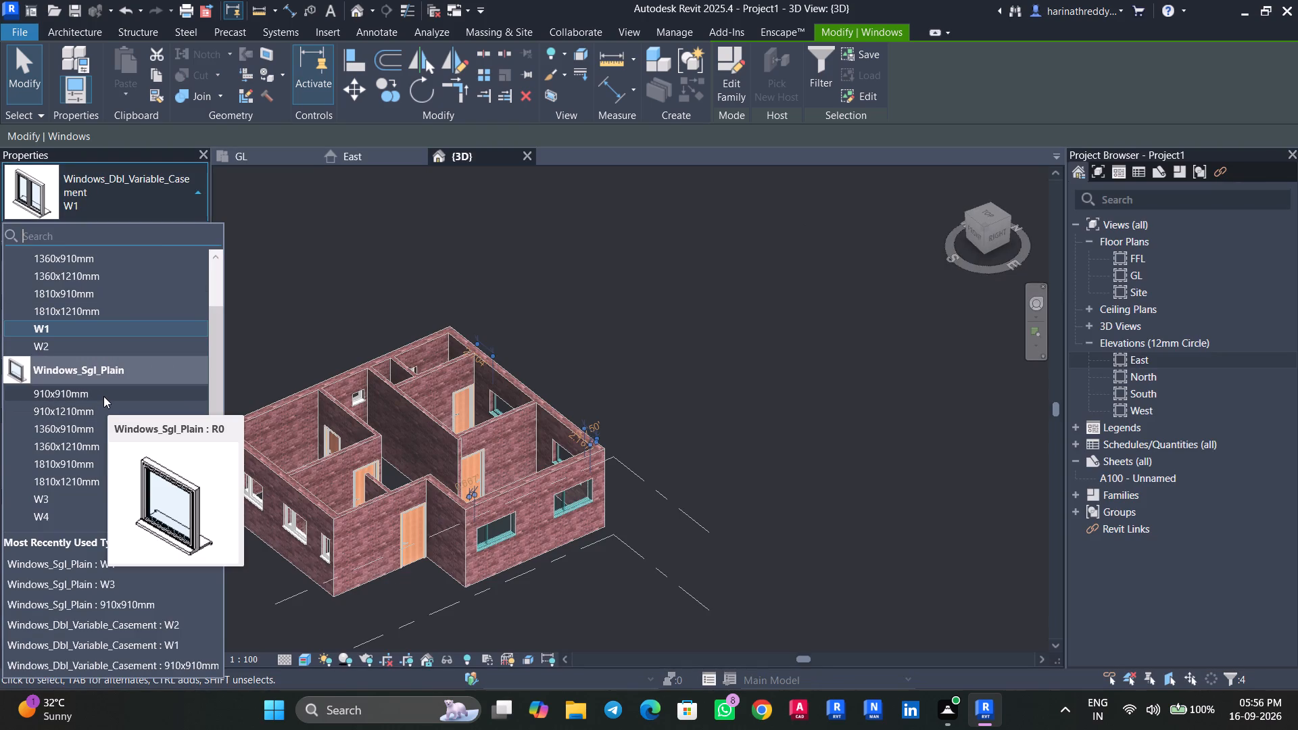
click(103, 396)
Duplicate the selected windows' Windows_Sgl_Plain 910x910mm type as W1 and set its rough width to 5'.
click(170, 233)
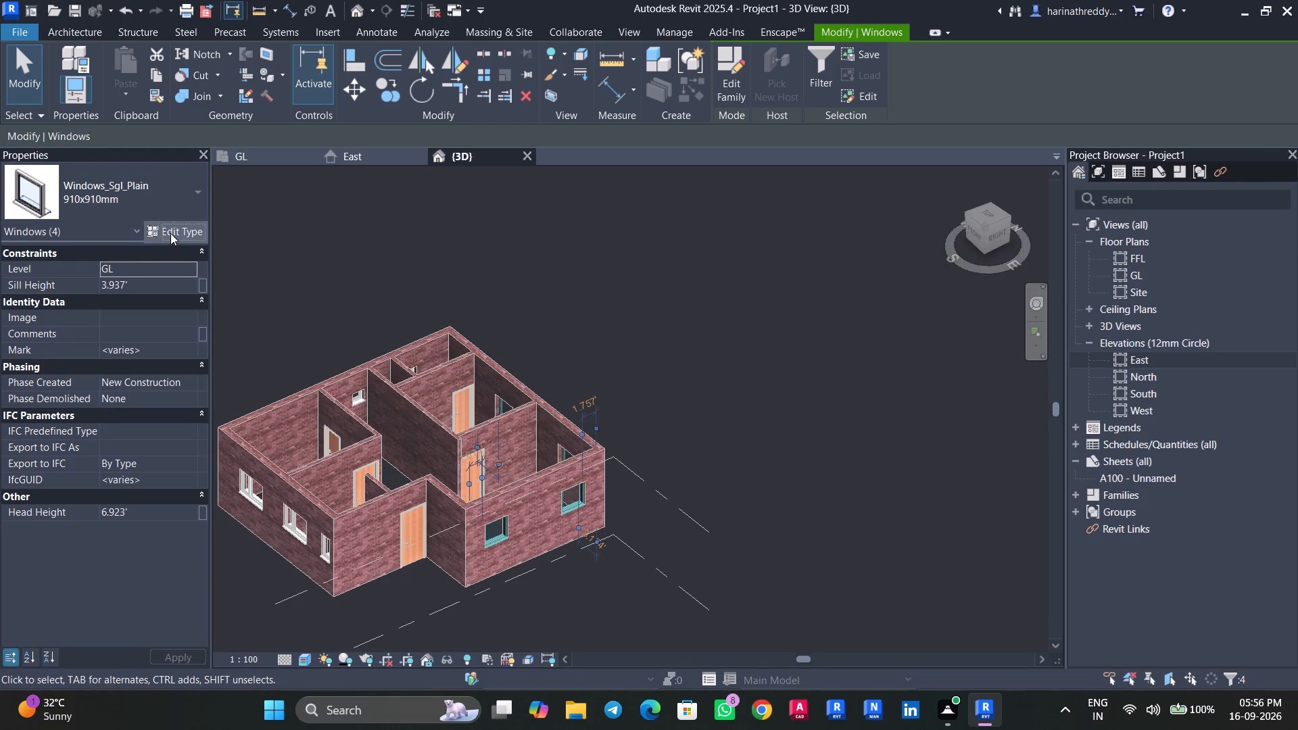
click(1235, 205)
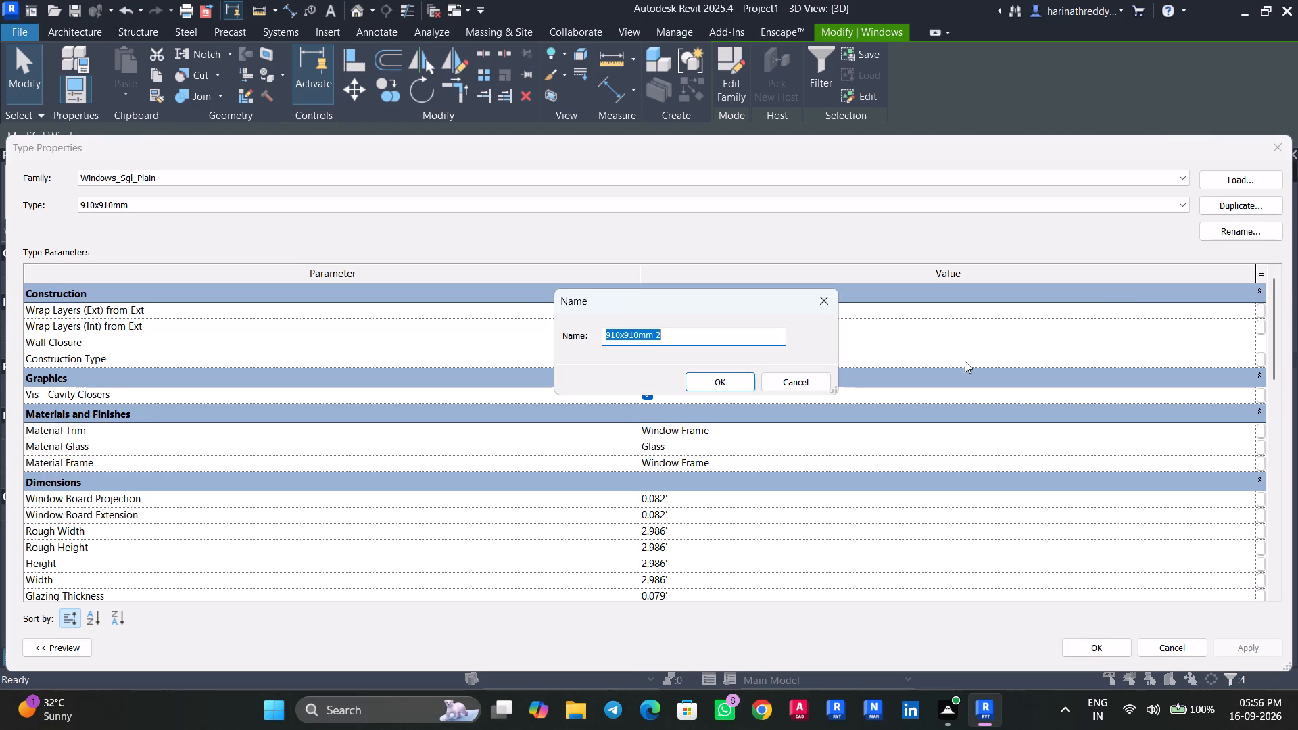
key(w)
key(1)
click(721, 379)
scroll(748, 523, down, 3)
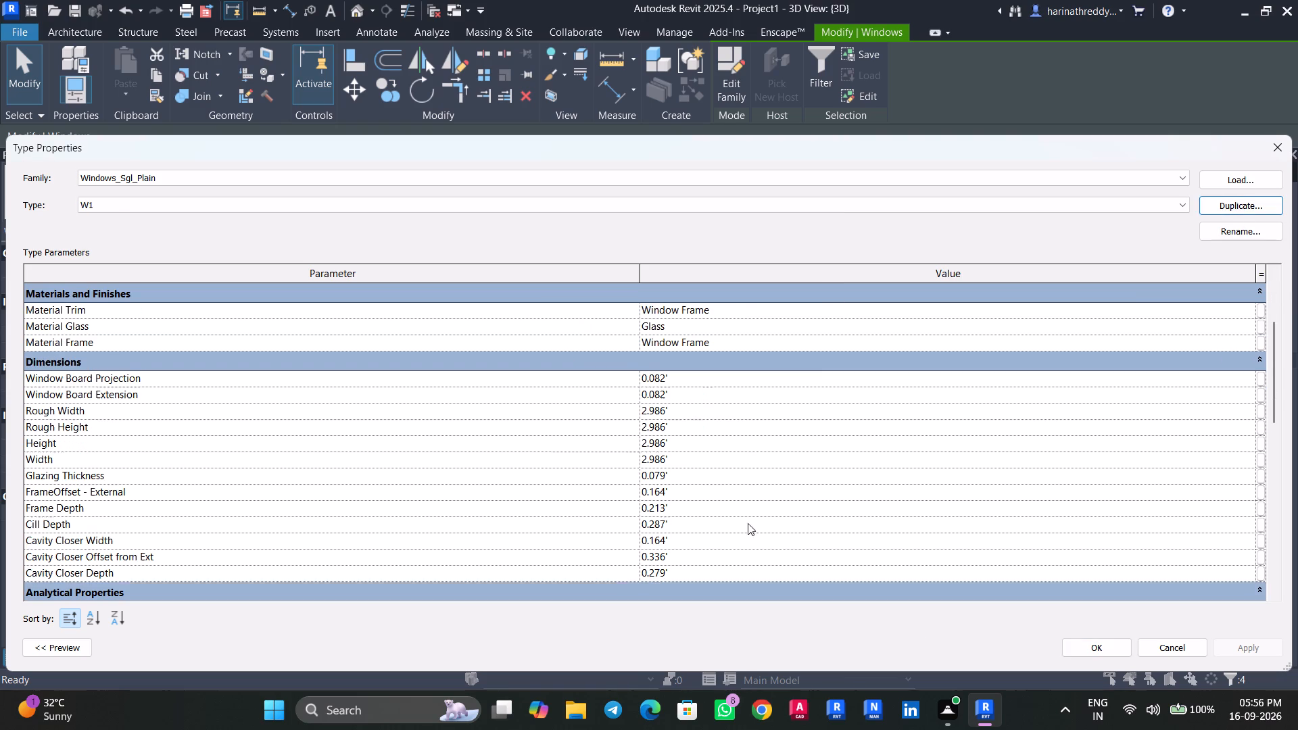
click(681, 414)
text(5')
key(Return)
click(1253, 633)
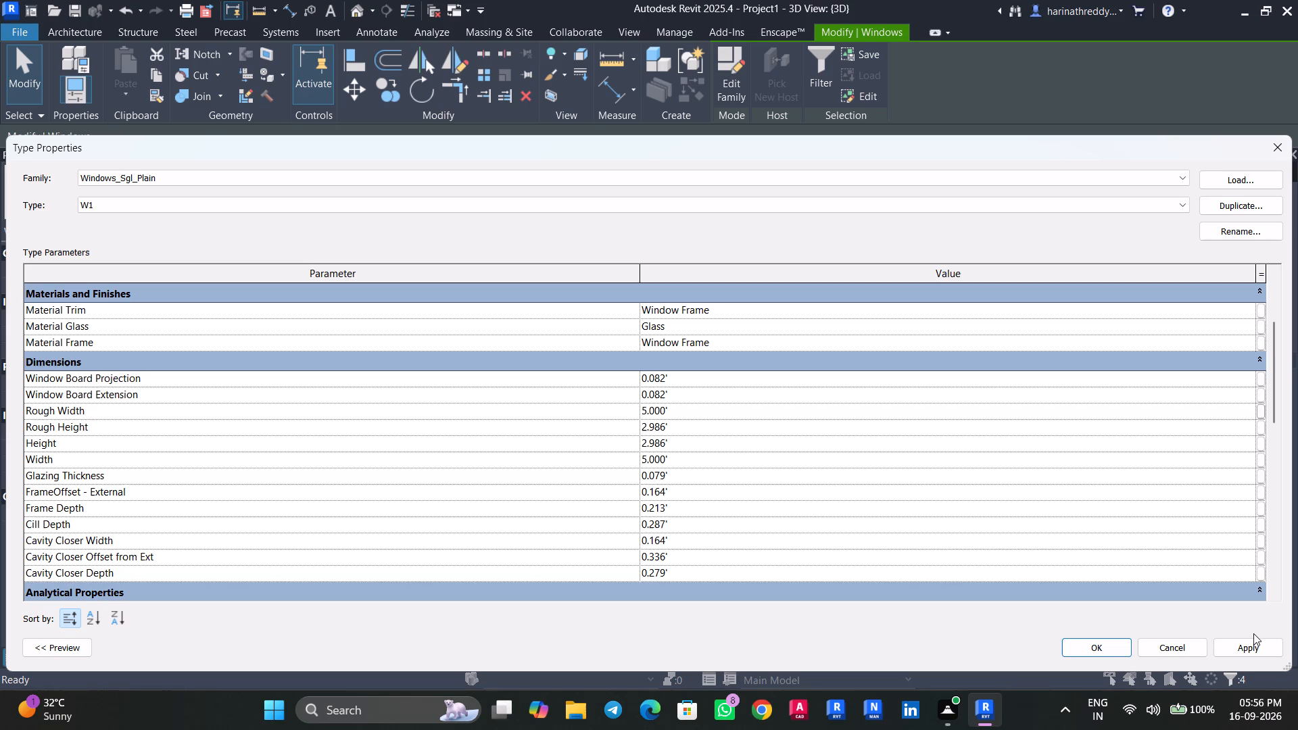
click(1252, 639)
click(1097, 648)
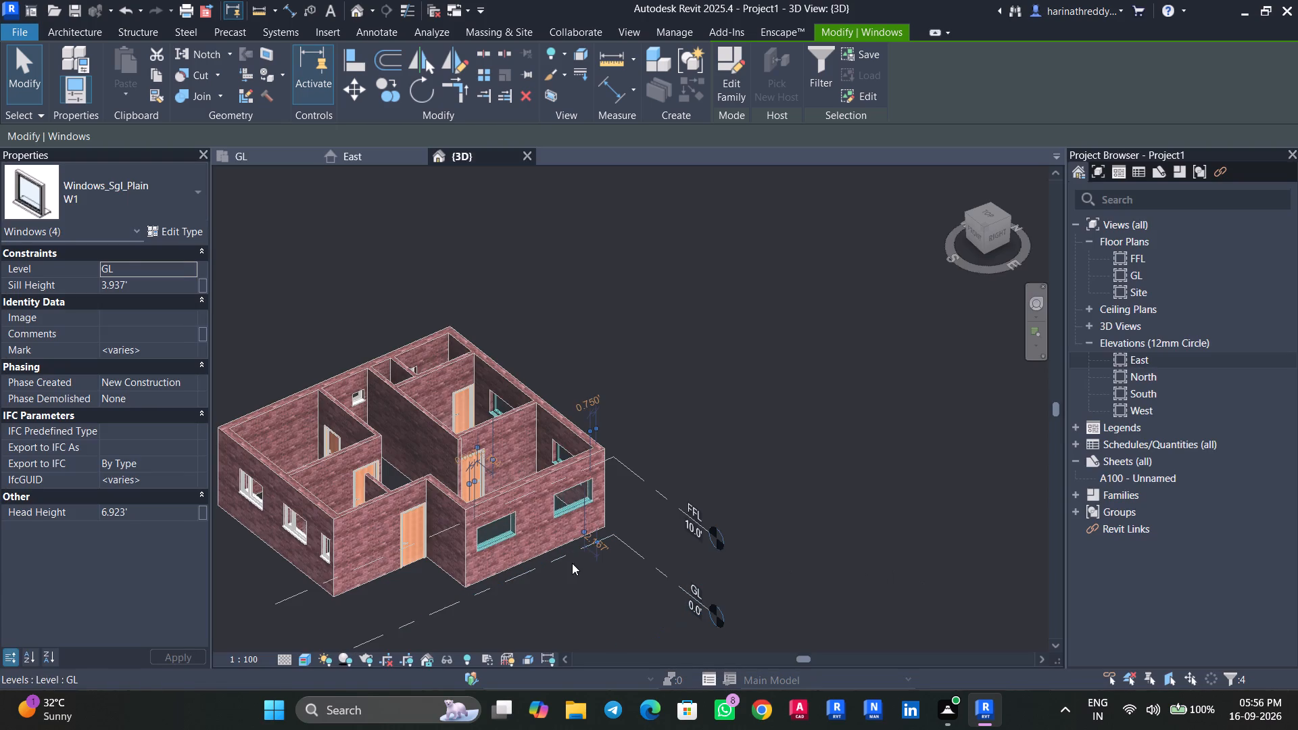
key(Escape)
Select all W2 windows on the front wall and change them to the Windows_Dbl_Variable_Casement 910x910mm type.
shift+middle_drag(574, 600, 744, 550)
shift+scroll(745, 548, down, 1)
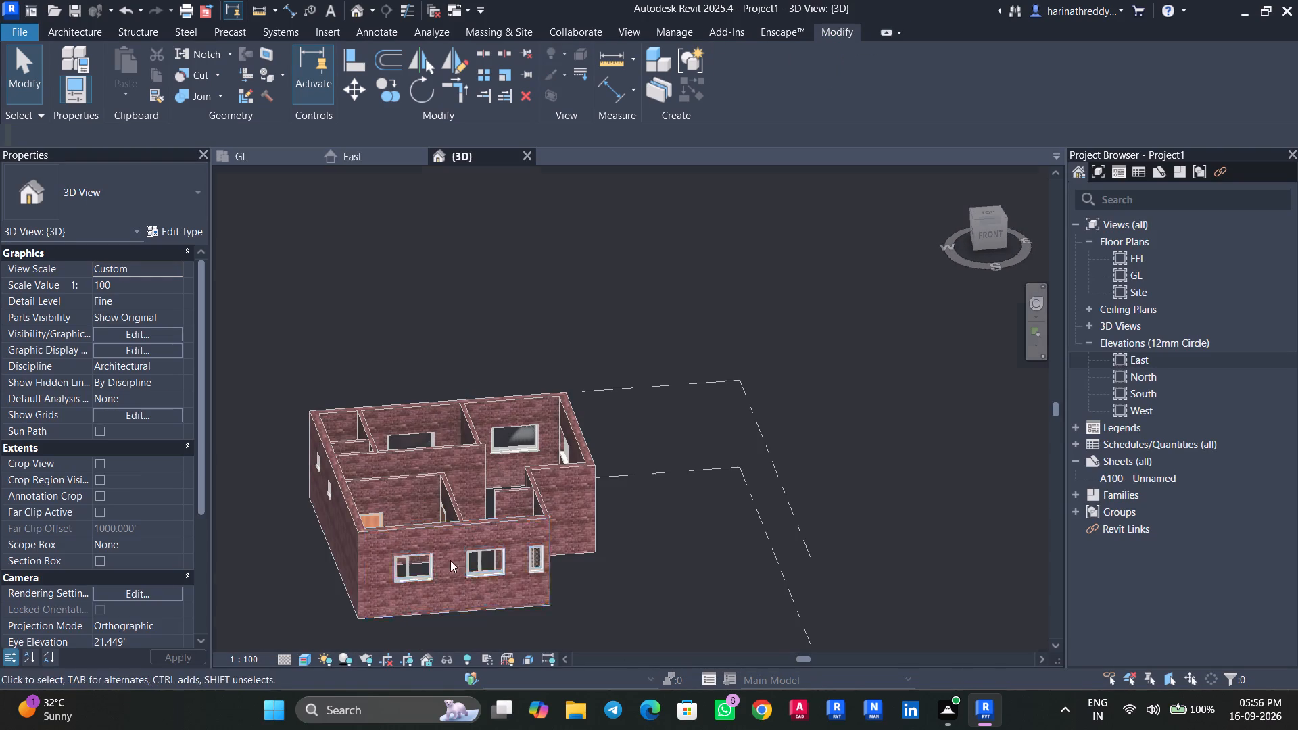
scroll(491, 566, up, 4)
click(491, 576)
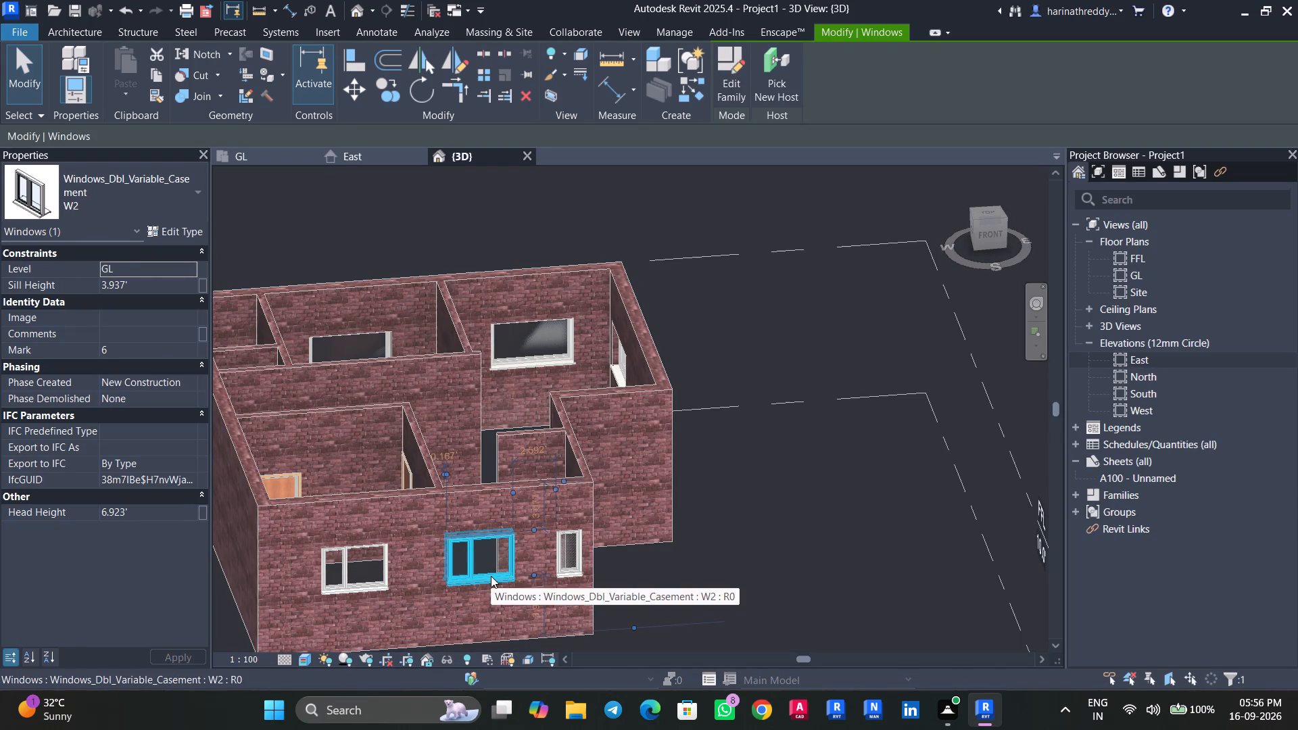
text(SA)
click(188, 230)
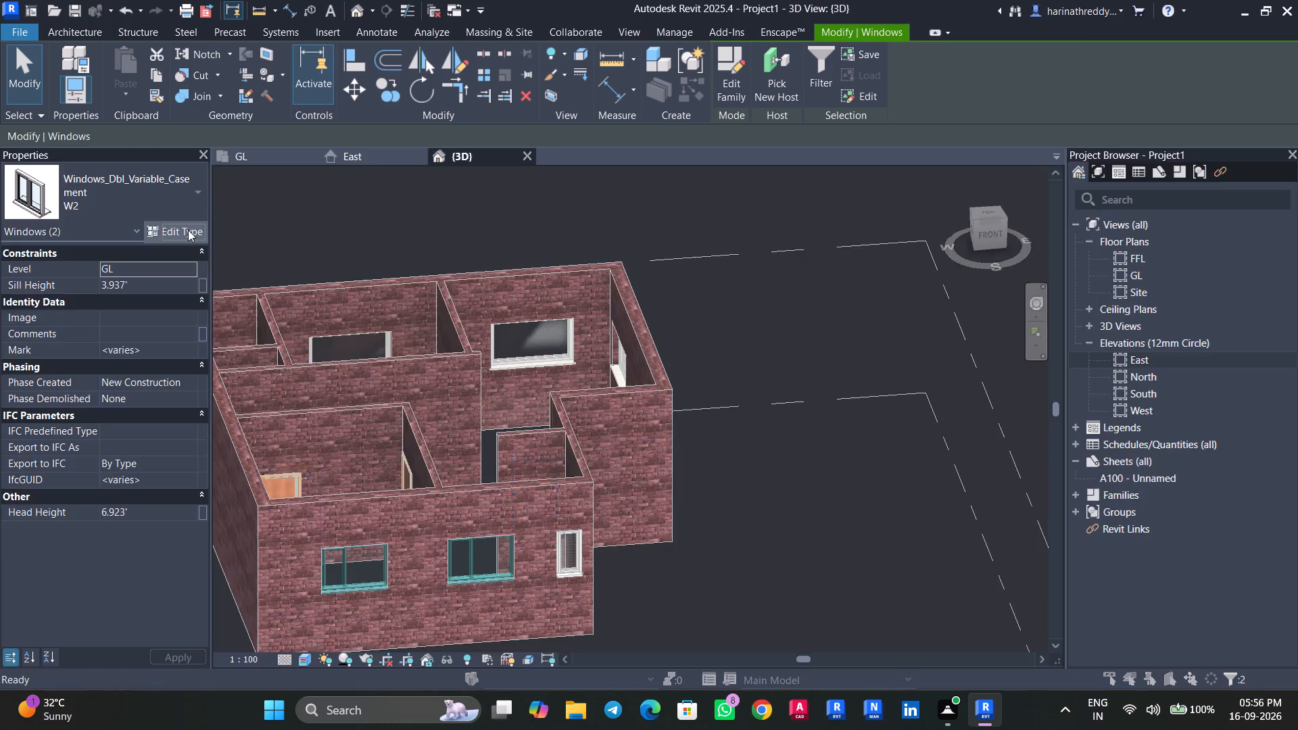
click(1287, 150)
click(160, 190)
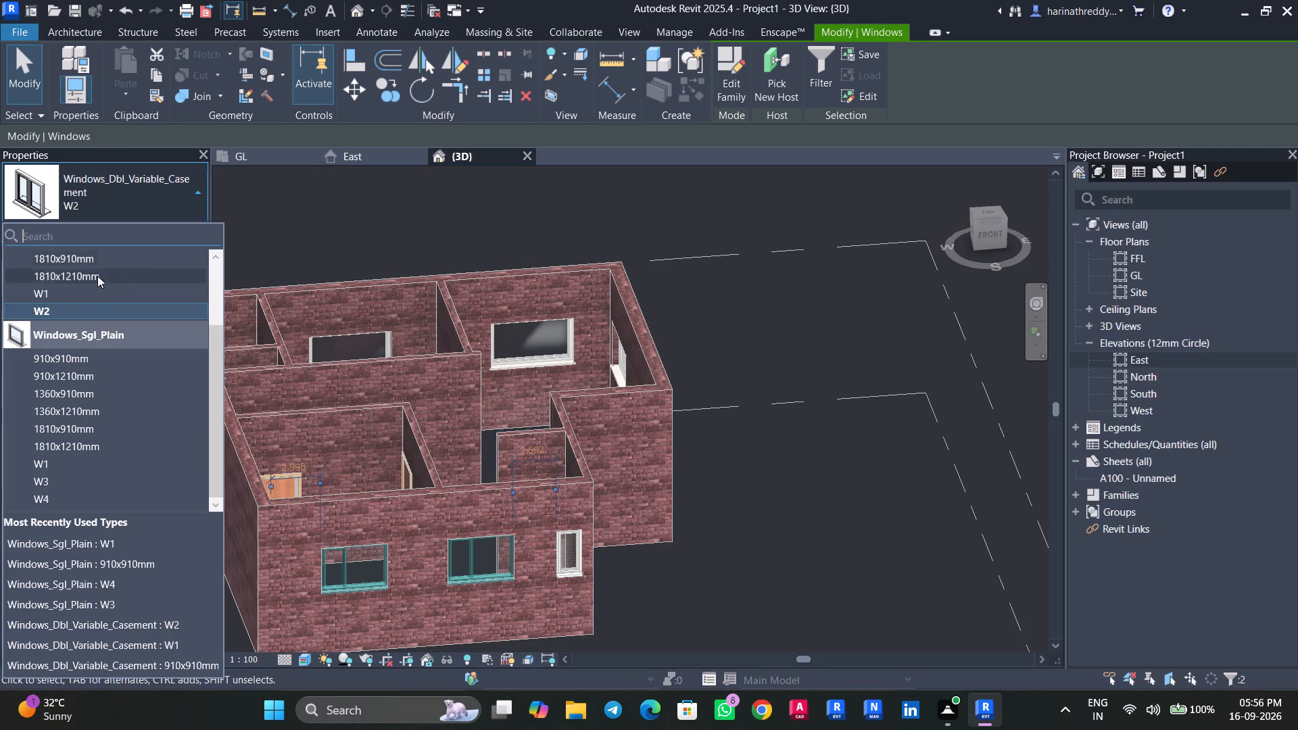
scroll(104, 291, up, 3)
click(100, 291)
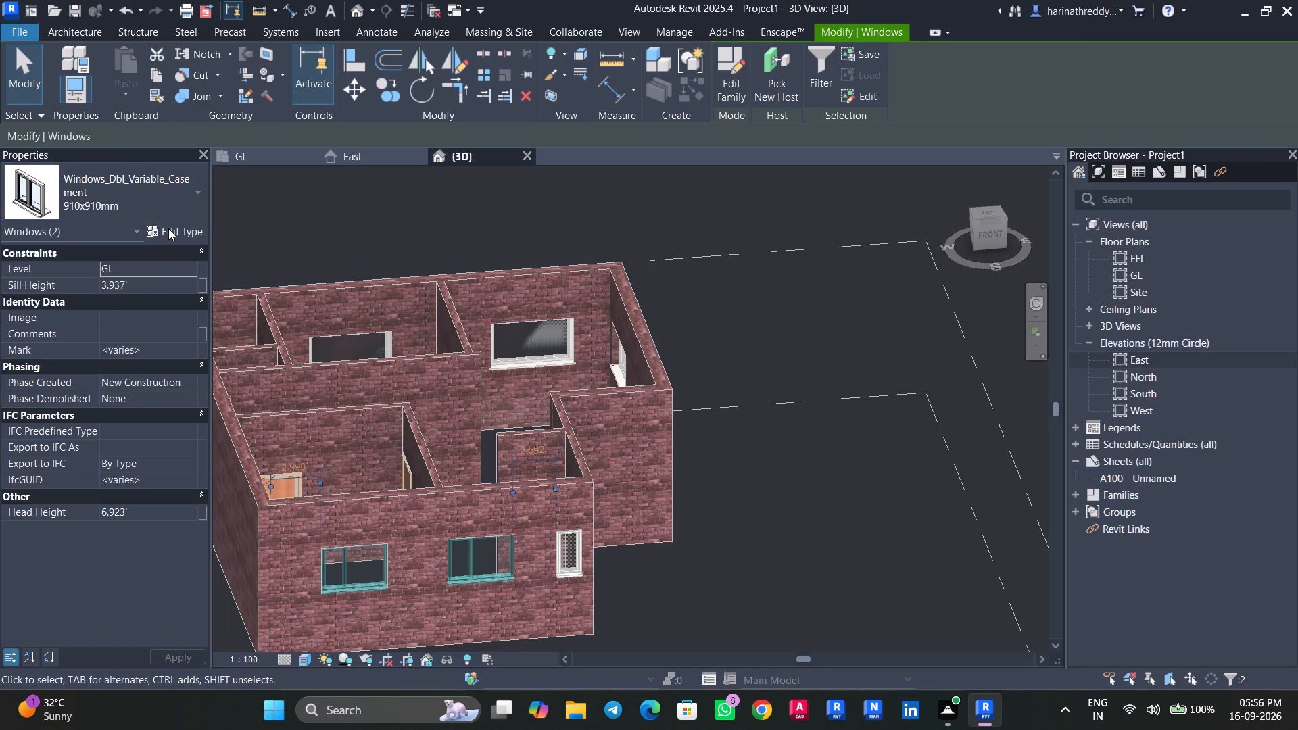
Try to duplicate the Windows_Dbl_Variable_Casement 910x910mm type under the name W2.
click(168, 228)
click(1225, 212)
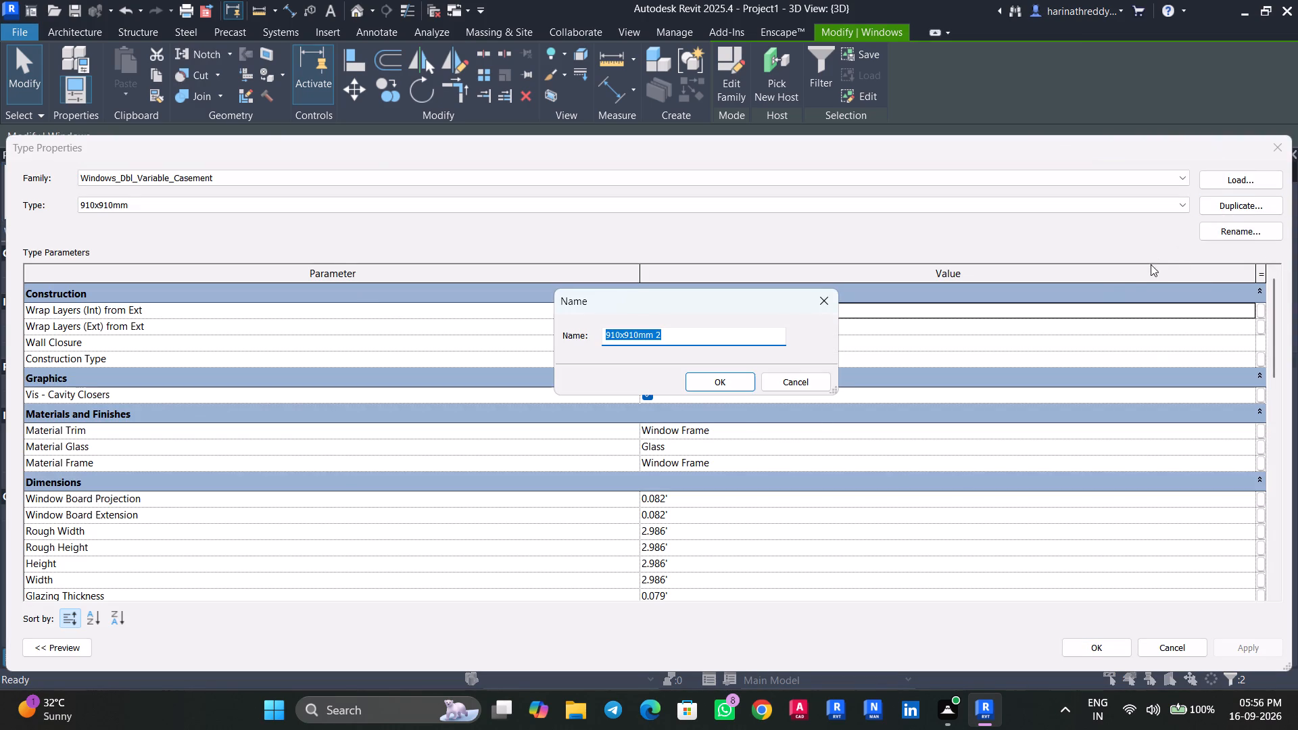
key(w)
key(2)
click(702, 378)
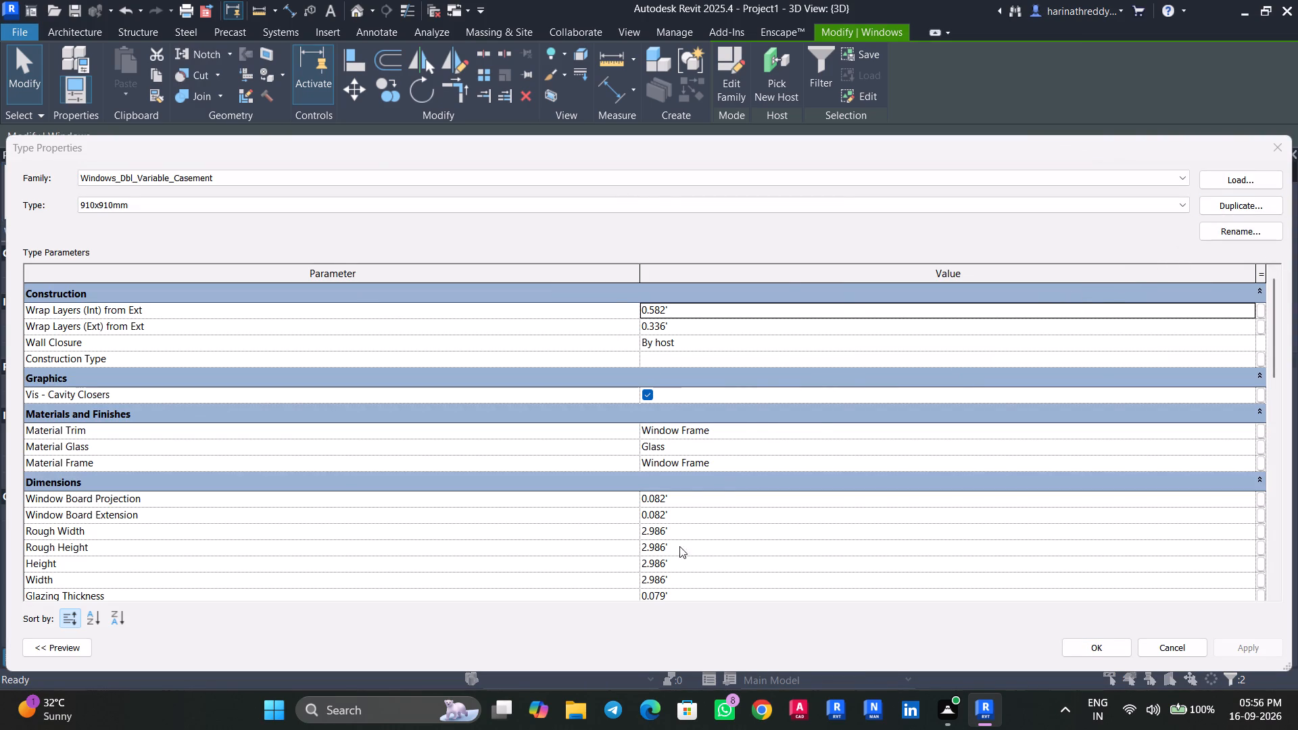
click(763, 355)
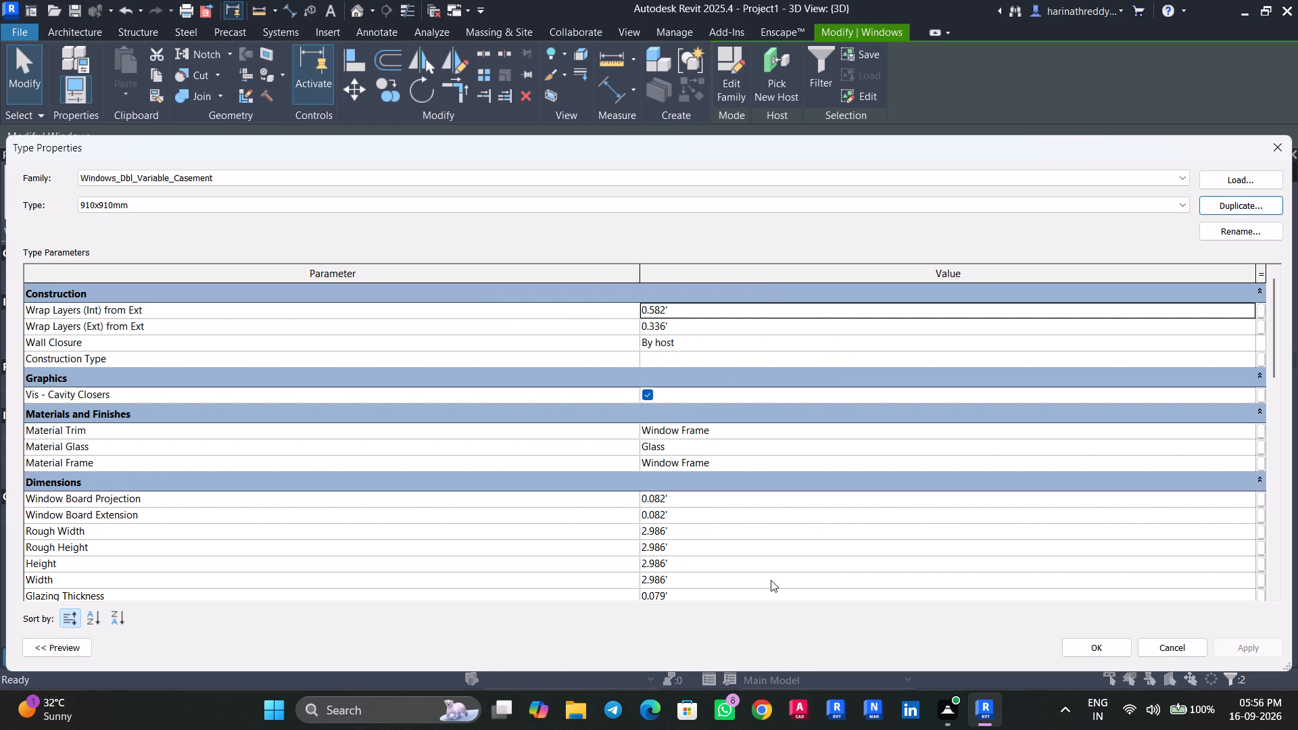
Set the rough width of the Windows_Dbl_Variable_Casement 910x910mm type to 4'.
click(675, 525)
double_click(673, 533)
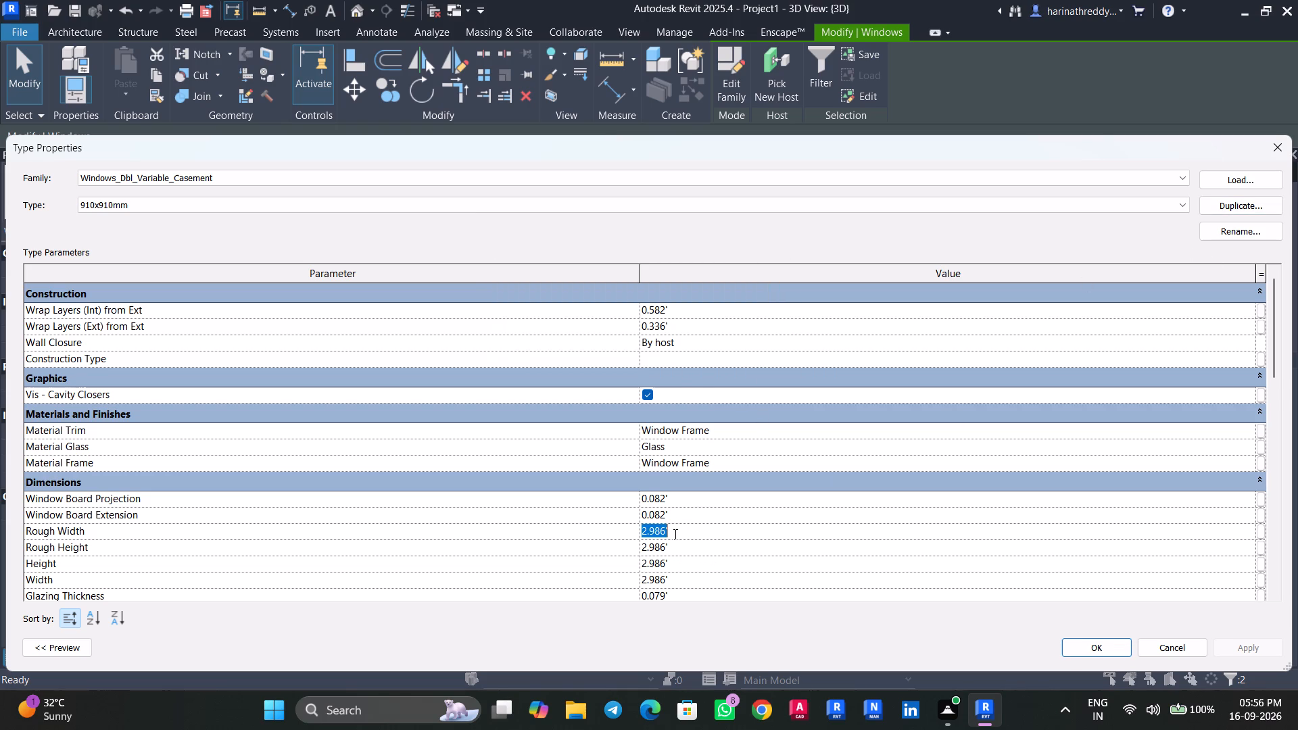
key(4)
key(apostrophe)
key(Return)
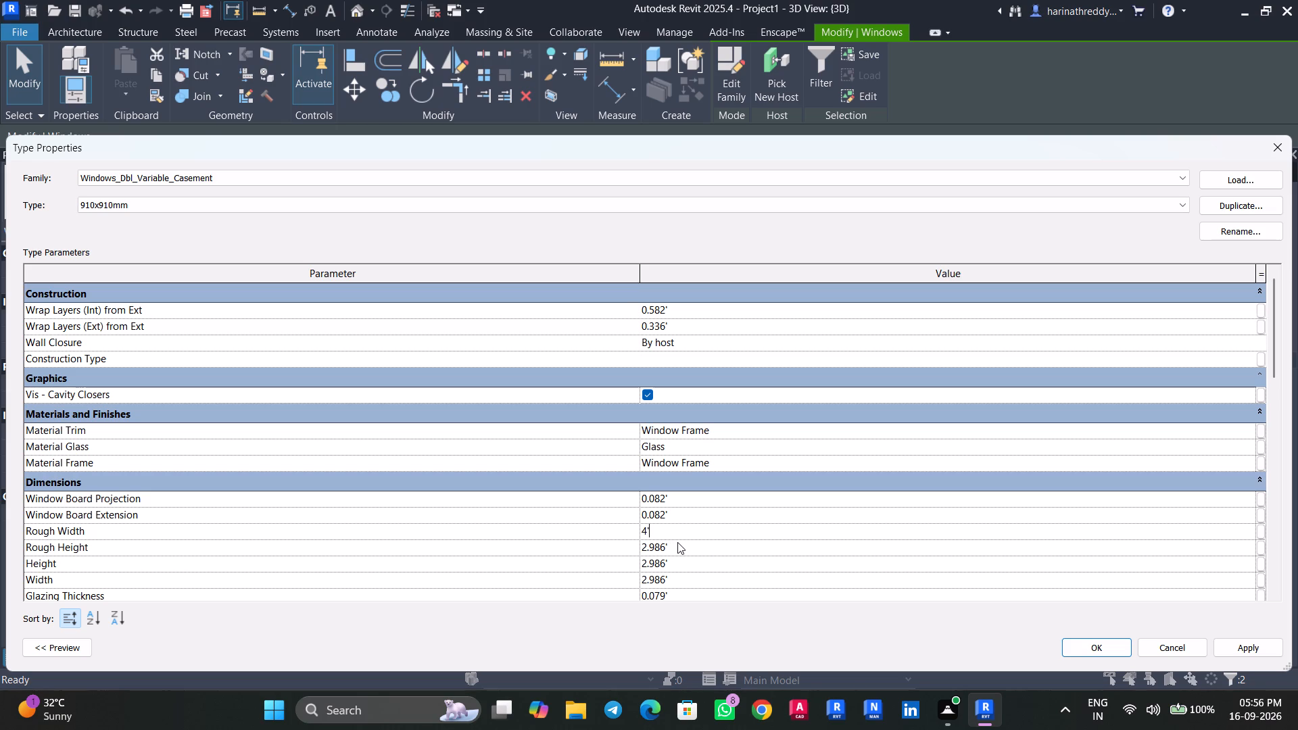
click(1252, 650)
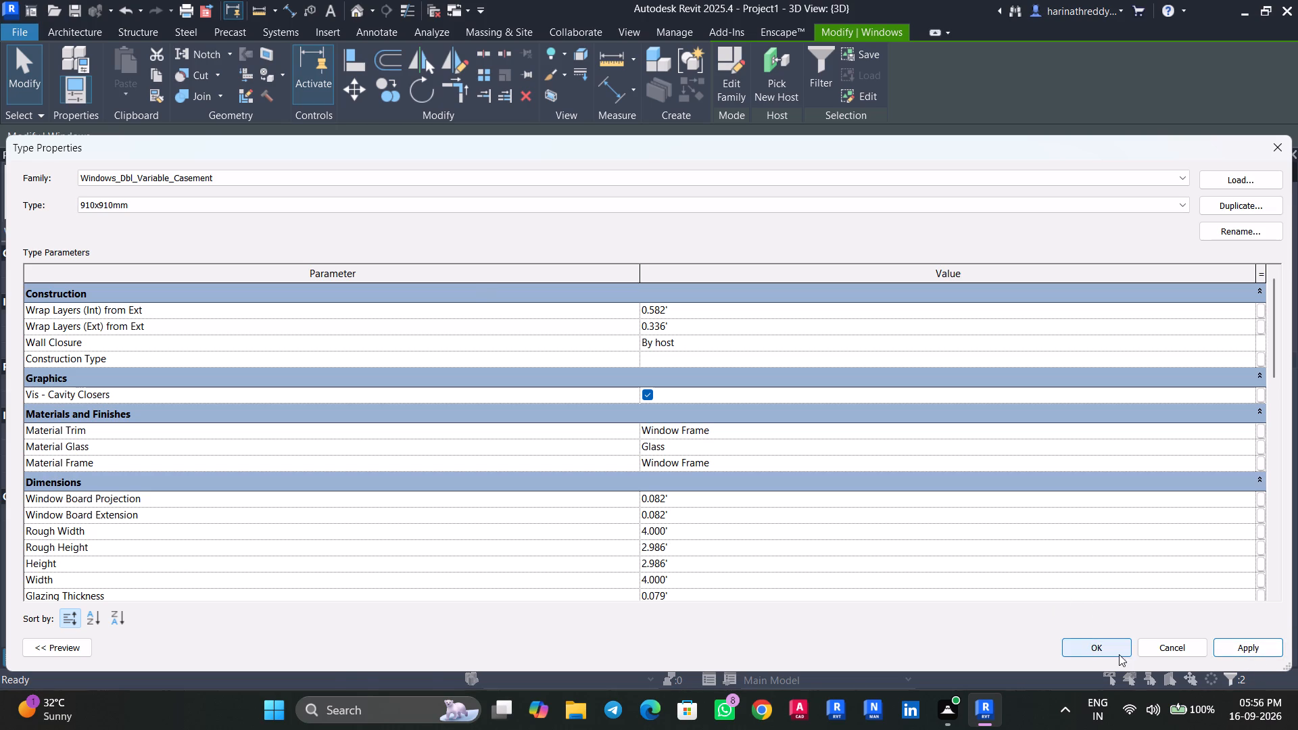
click(1119, 654)
key(Escape)
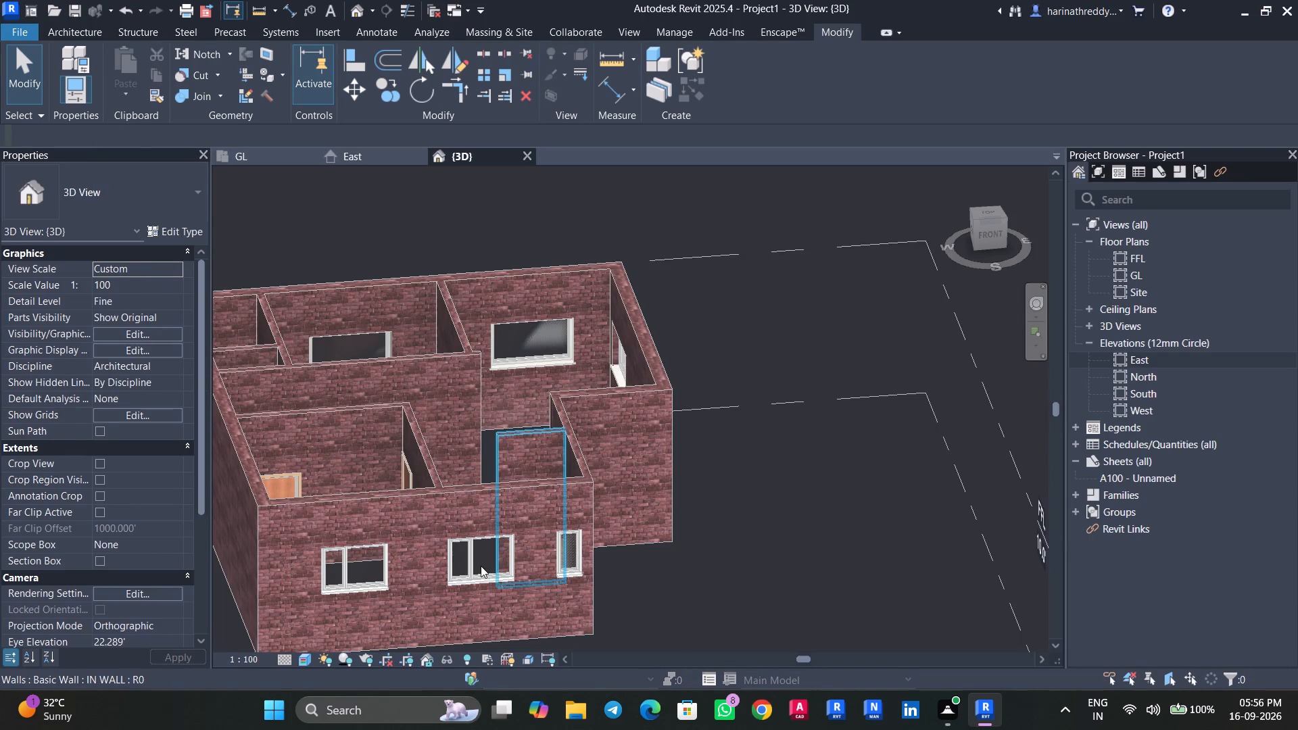
Change the middle window on the front wall to the Windows_Sgl_Plain 910x910mm type.
click(481, 566)
click(148, 174)
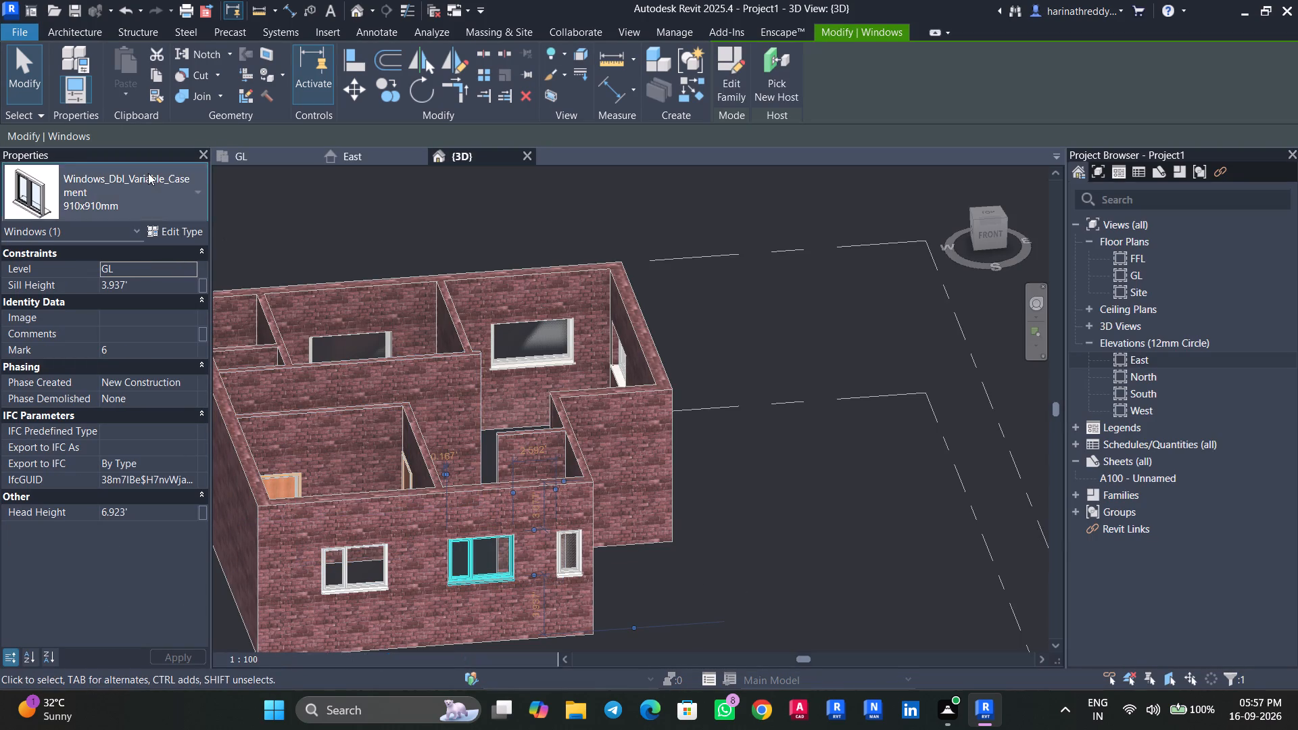
click(100, 456)
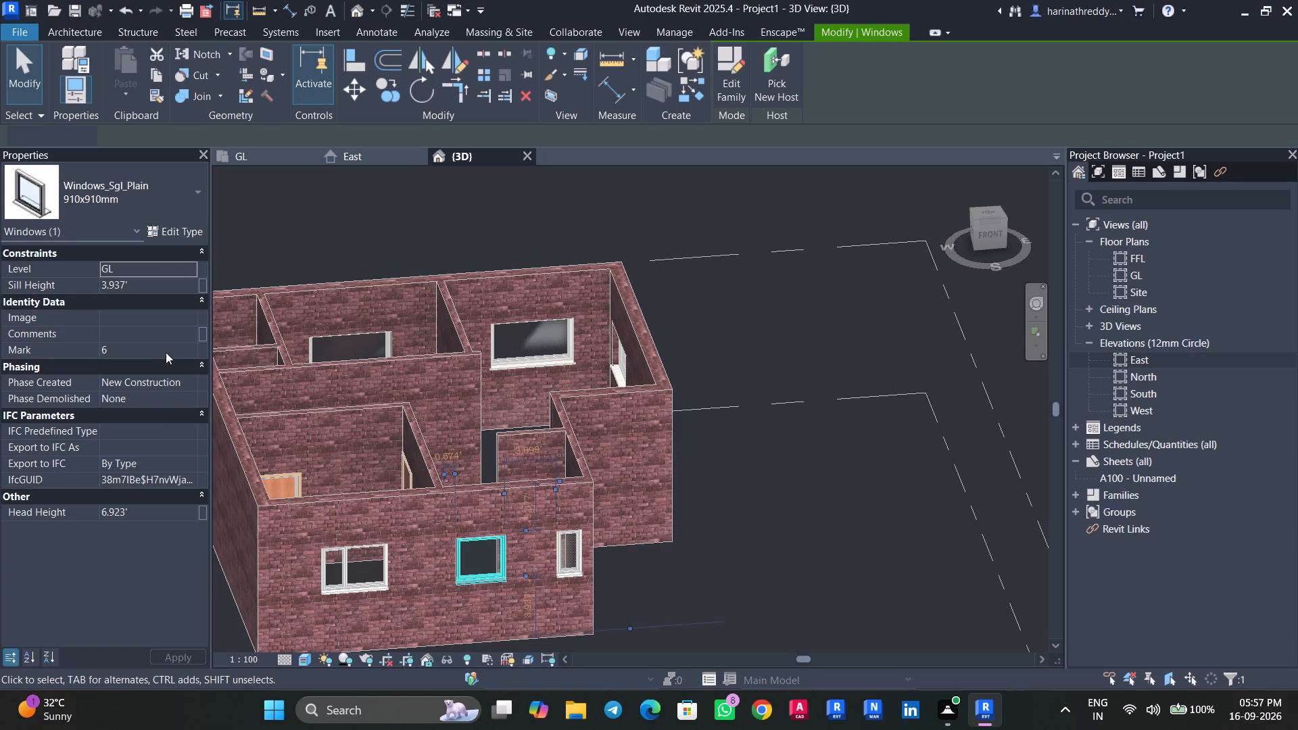
key(Escape)
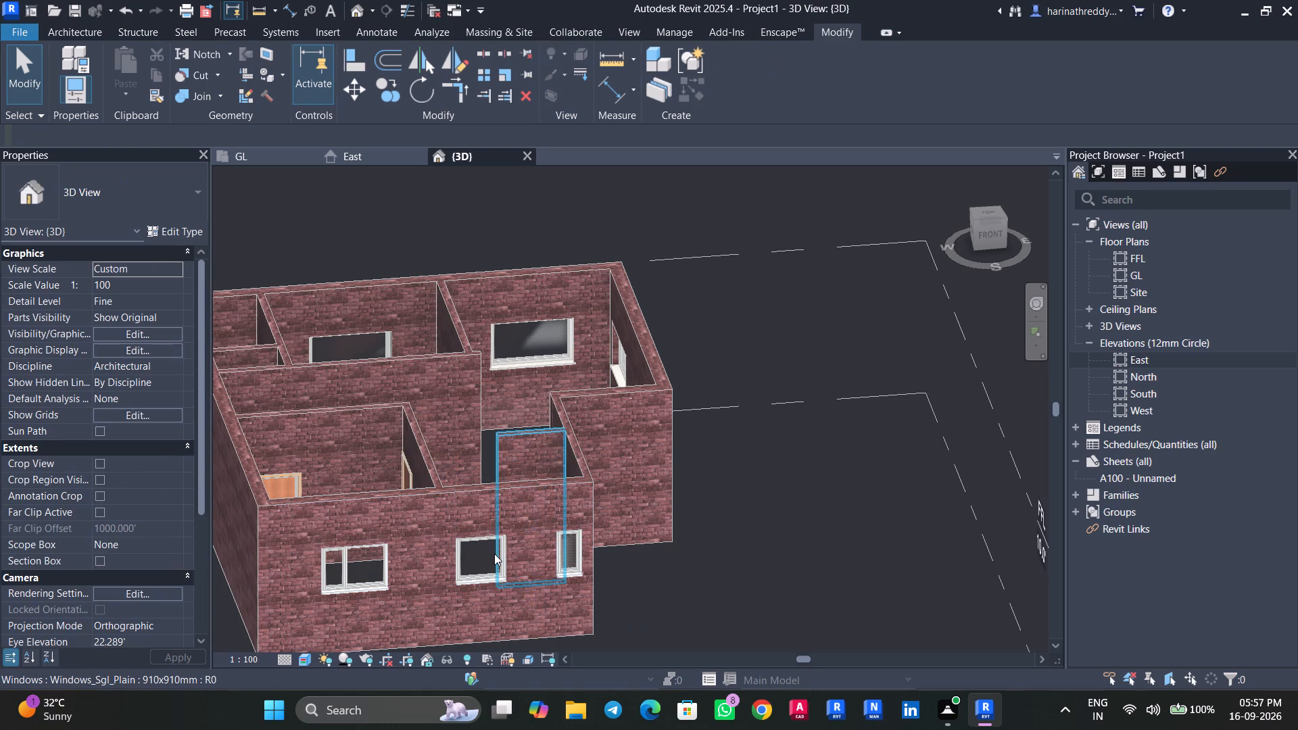
Undo the middle window's type change and switch both 910x910mm casement windows on the front wall to Windows_Sgl_Plain 910x910mm.
key(ctrl+z)
click(486, 556)
text(SA)
click(164, 199)
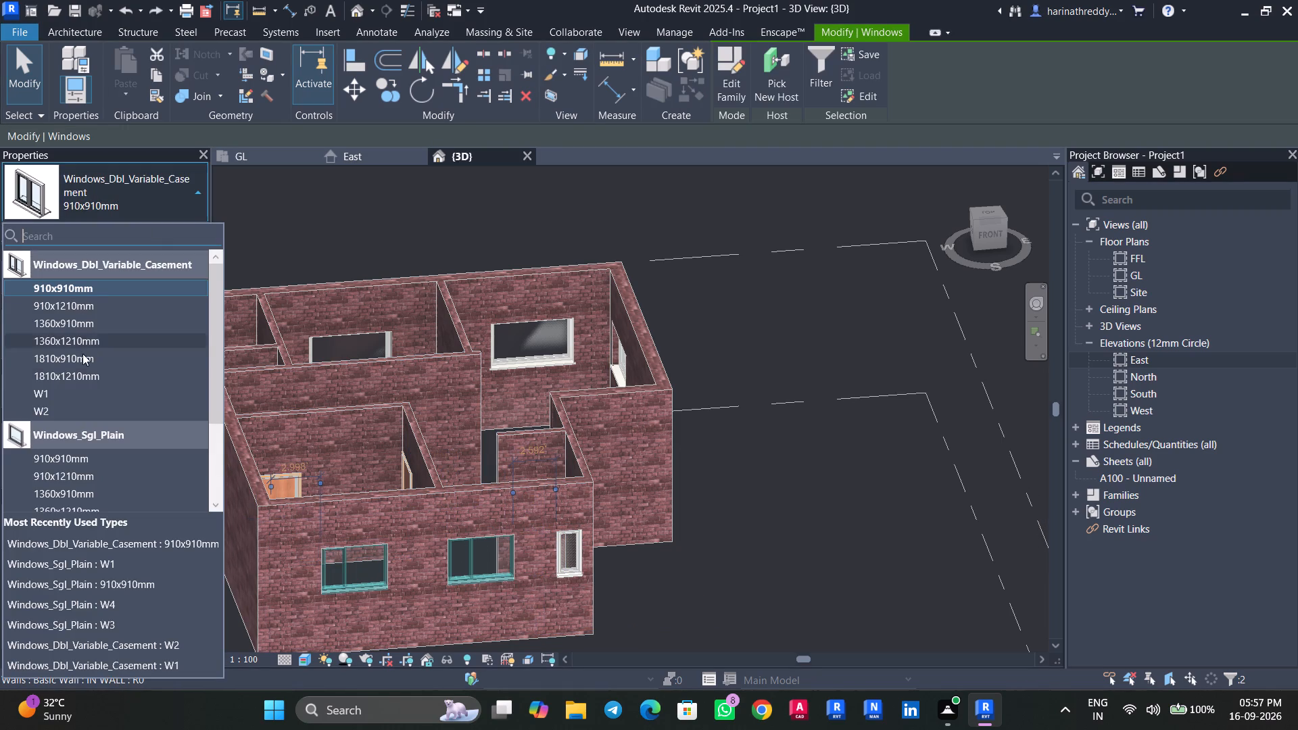
click(74, 456)
Duplicate the two front windows' Windows_Sgl_Plain 910x910mm type under the suggested name and set the copy's rough width to 4'.
click(163, 233)
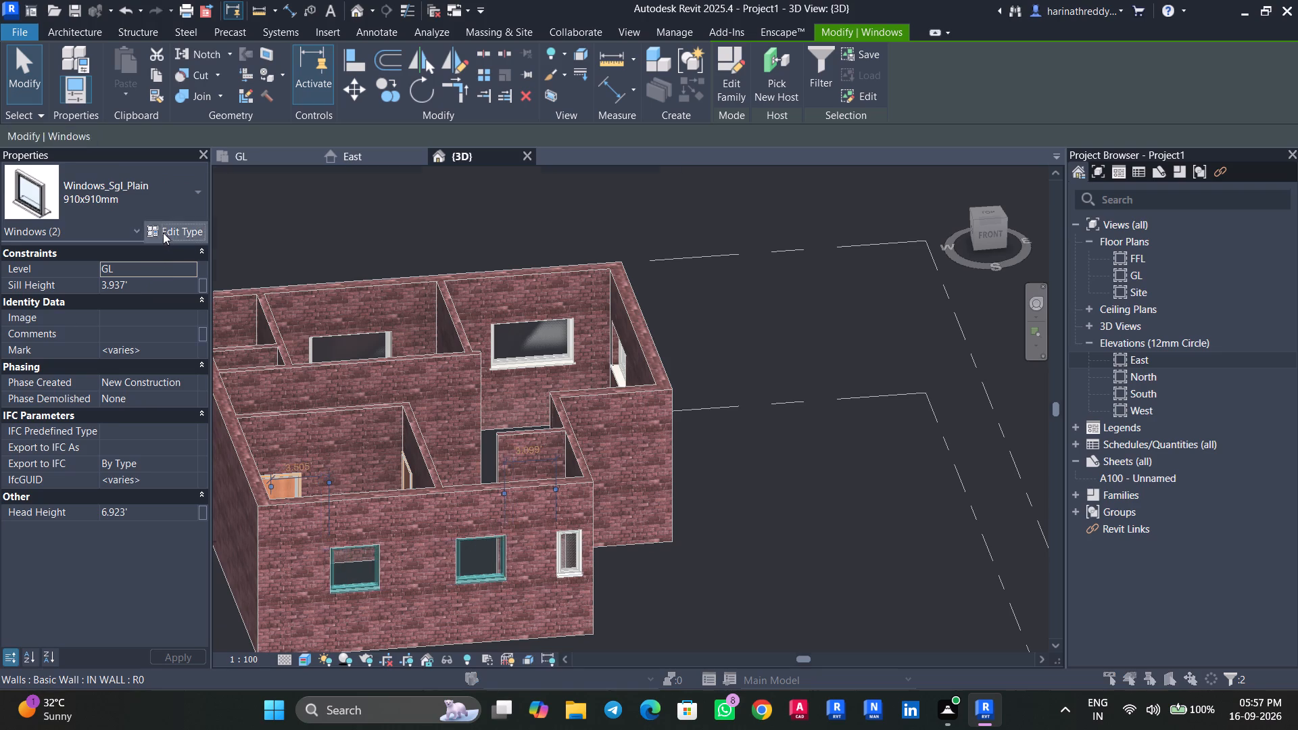
click(1257, 213)
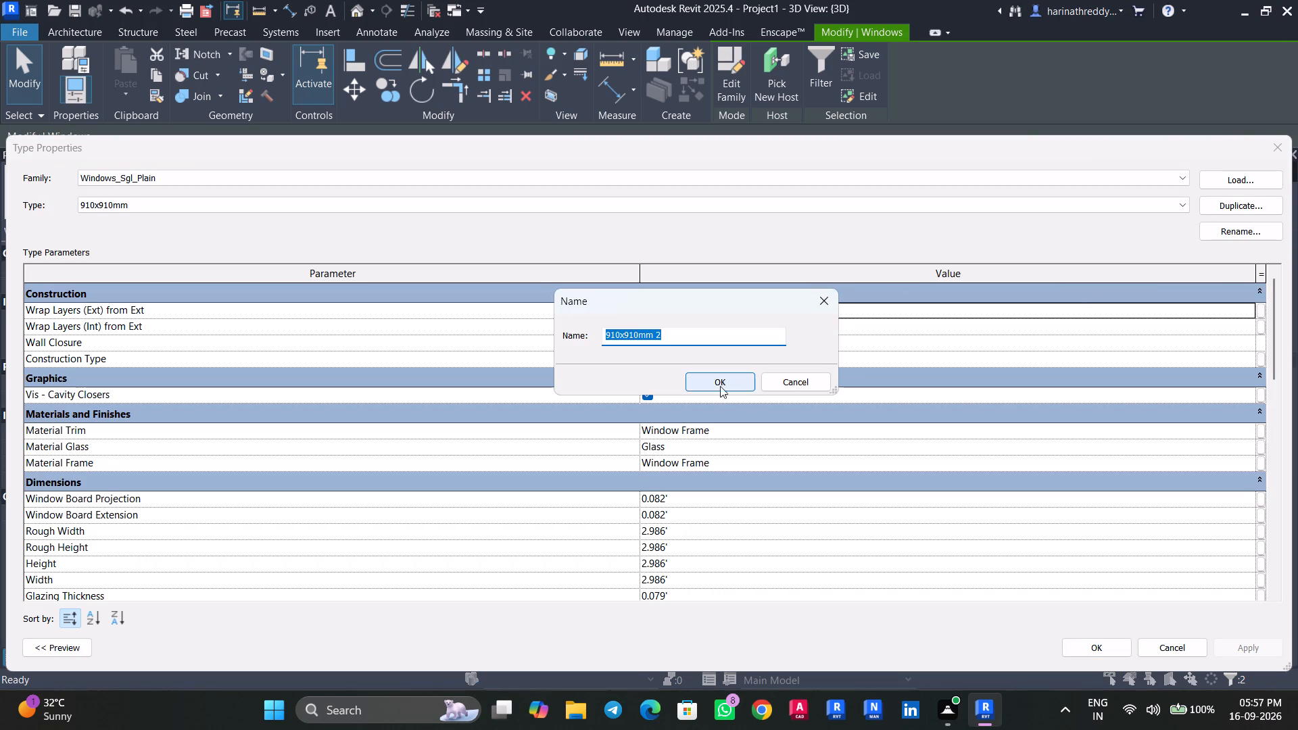
click(715, 382)
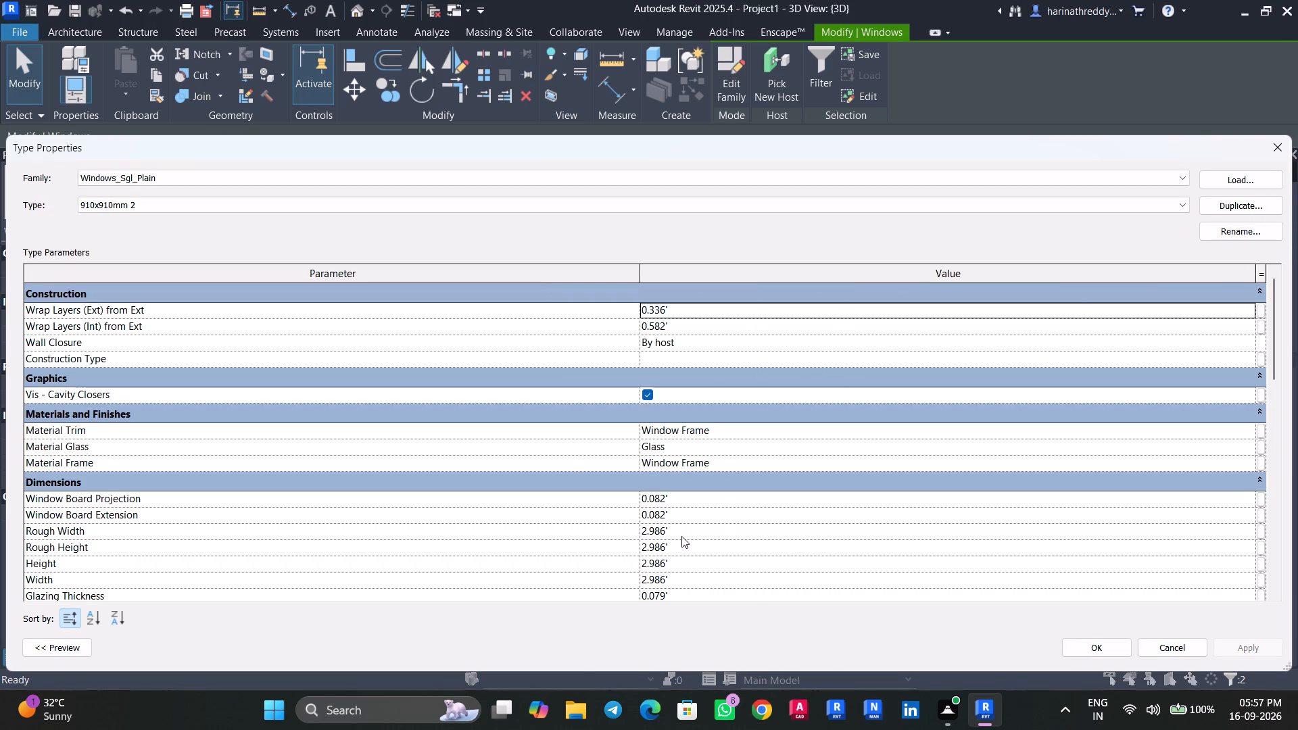
click(679, 531)
text(4')
key(Return)
click(1247, 654)
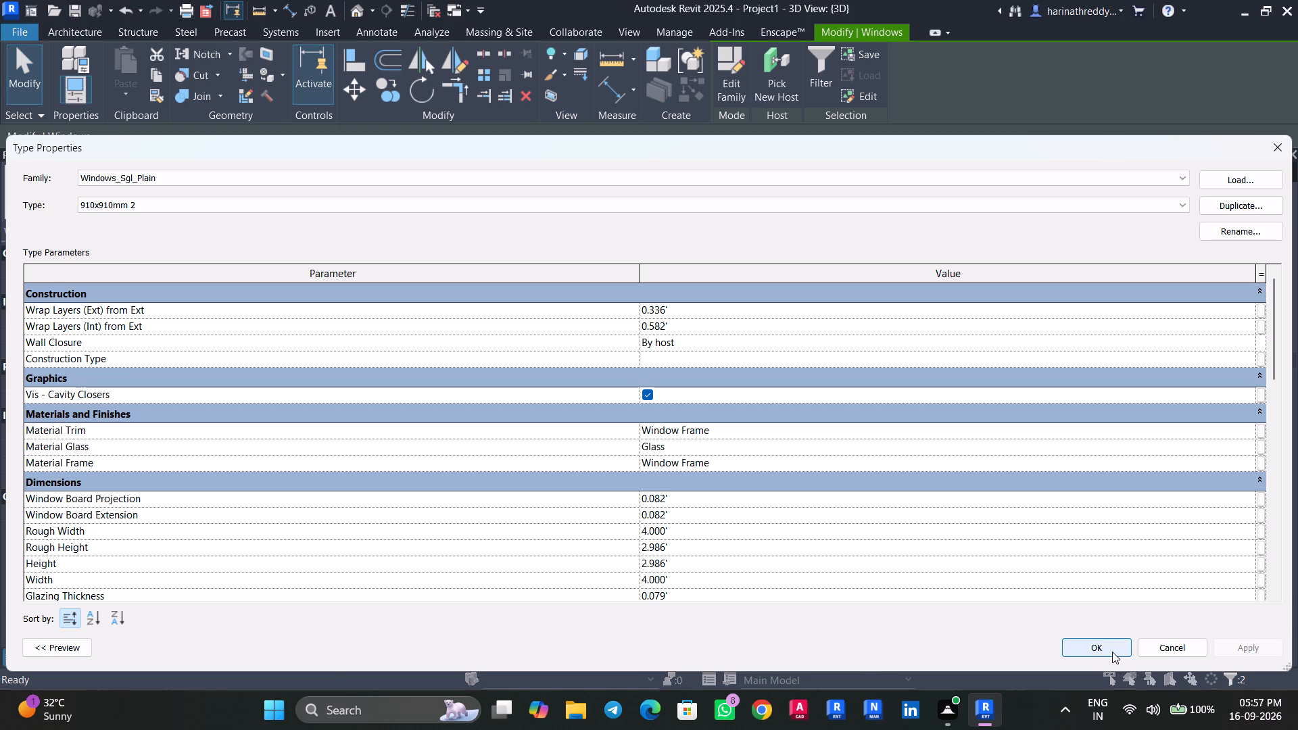
click(1111, 651)
key(Escape)
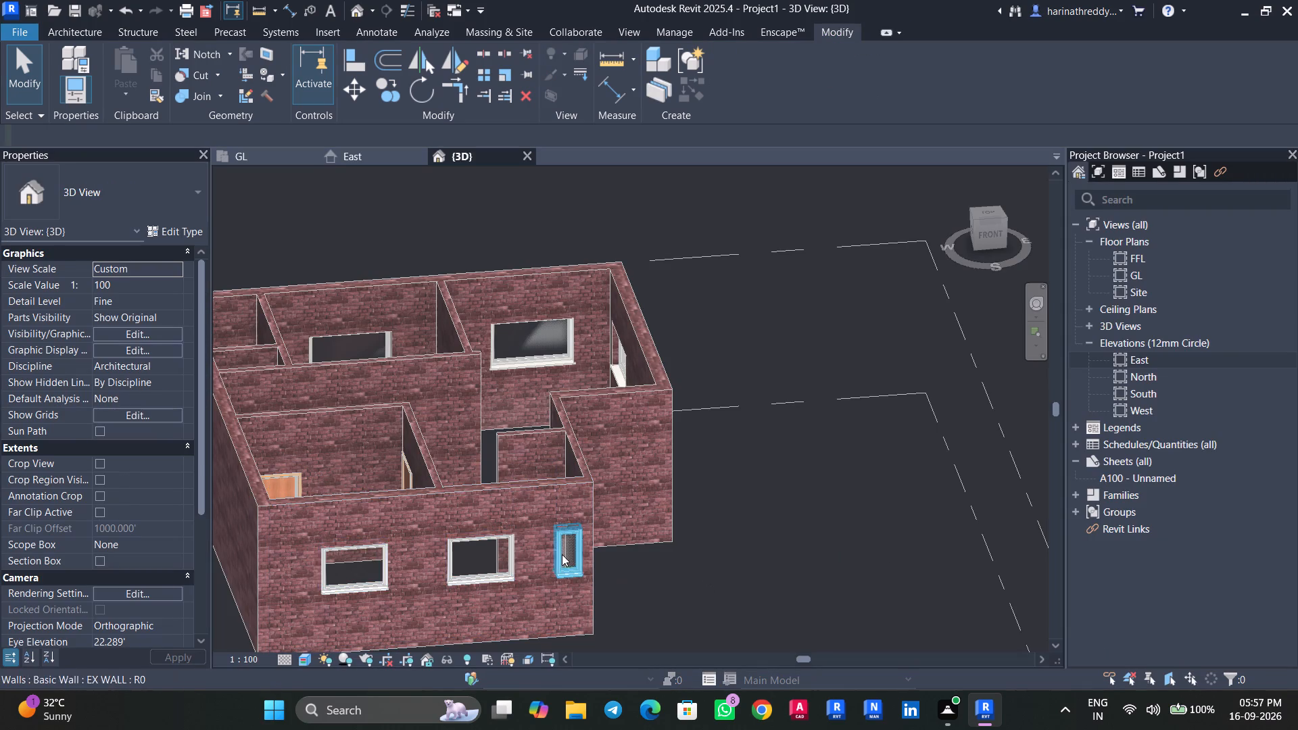
Examine the house from several sides in 3D, checking the front wall windows and the narrow W3 window's type.
shift+middle_drag(661, 589, 861, 611)
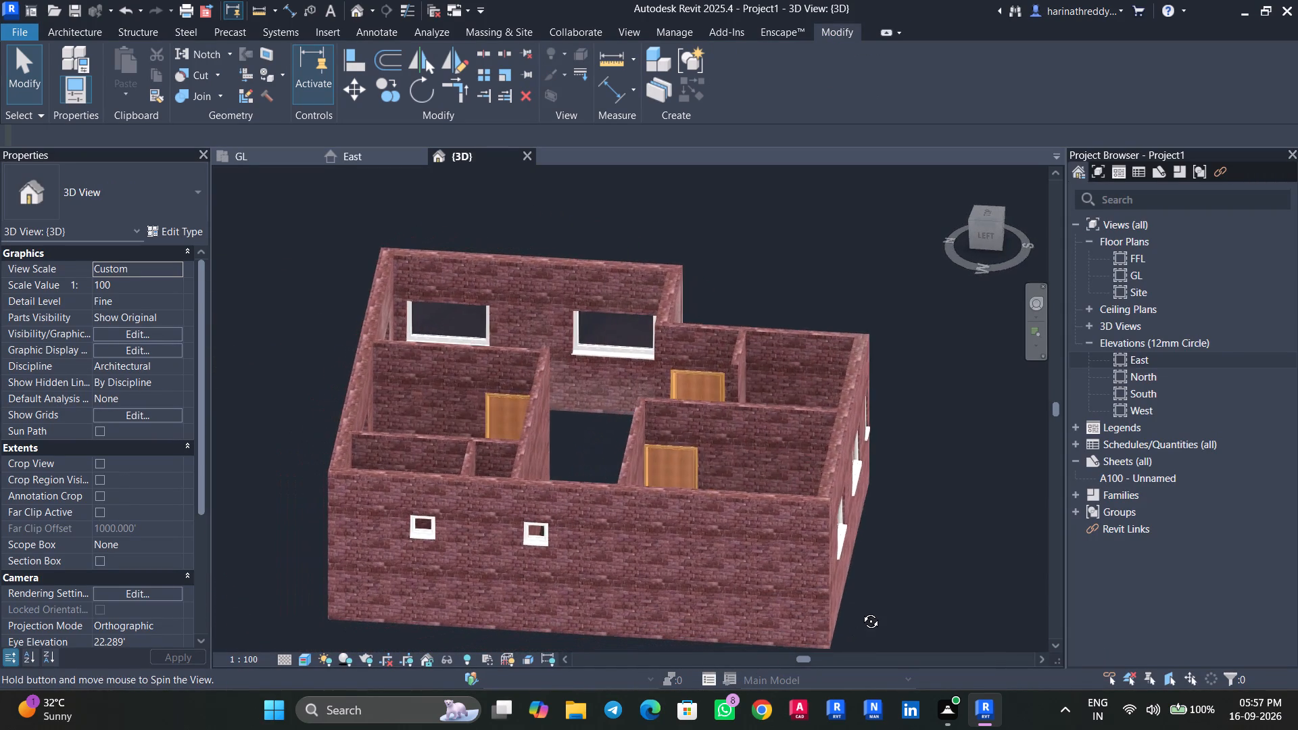
shift+middle_drag(861, 611, 502, 534)
shift+scroll(766, 573, up, 1)
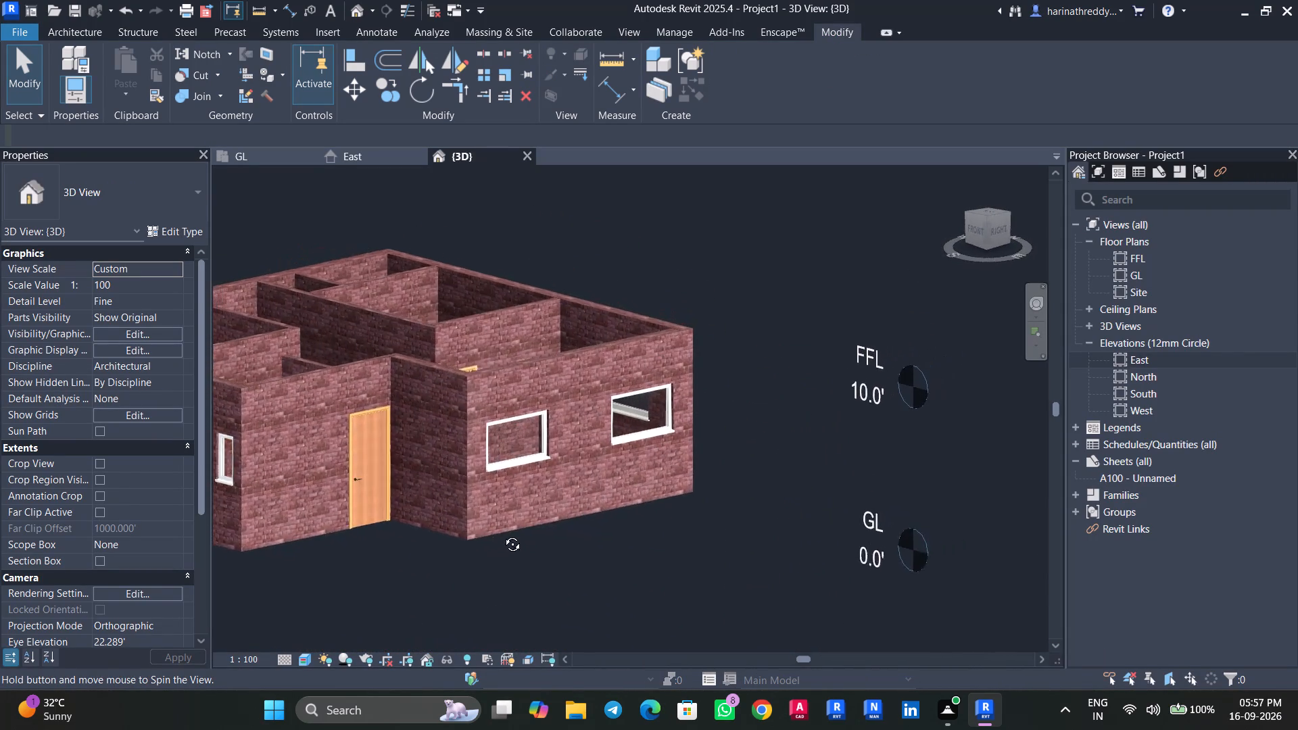
shift+middle_drag(502, 534, 496, 531)
shift+middle_drag(569, 552, 700, 550)
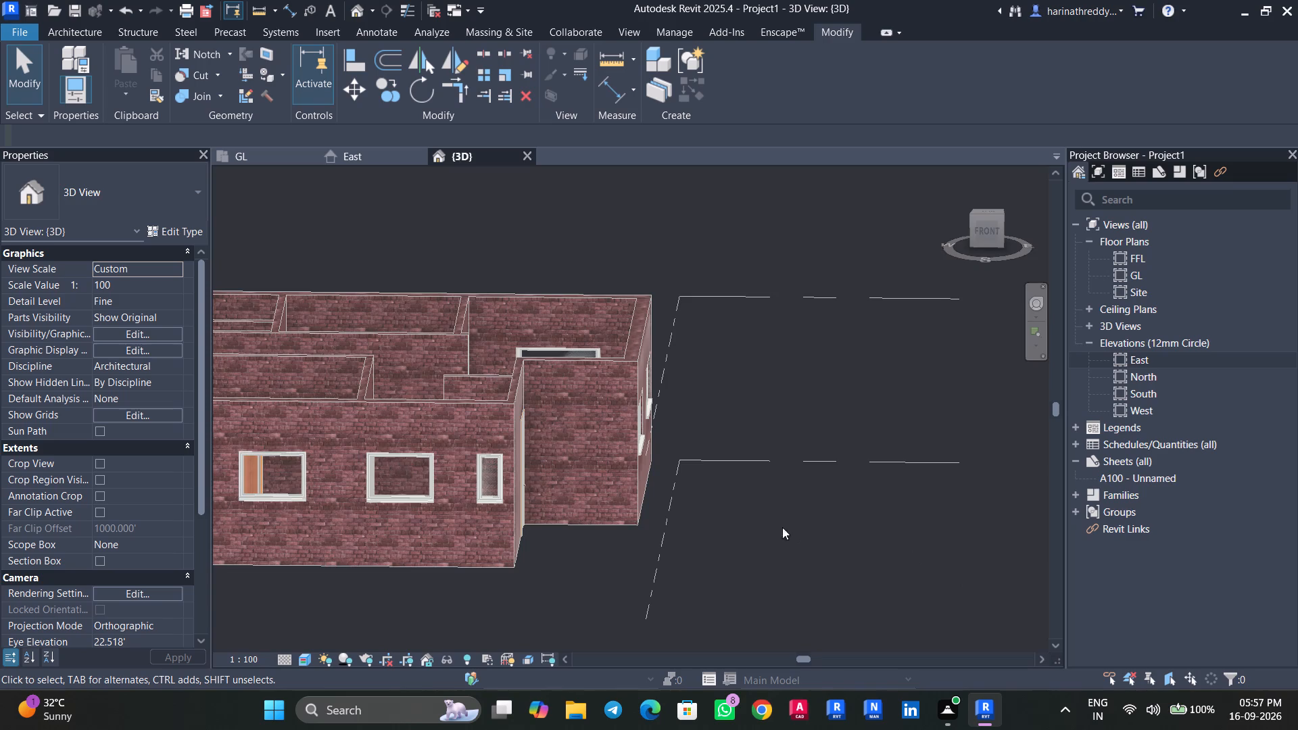
scroll(573, 546, up, 3)
middle_drag(588, 551, 743, 560)
click(589, 474)
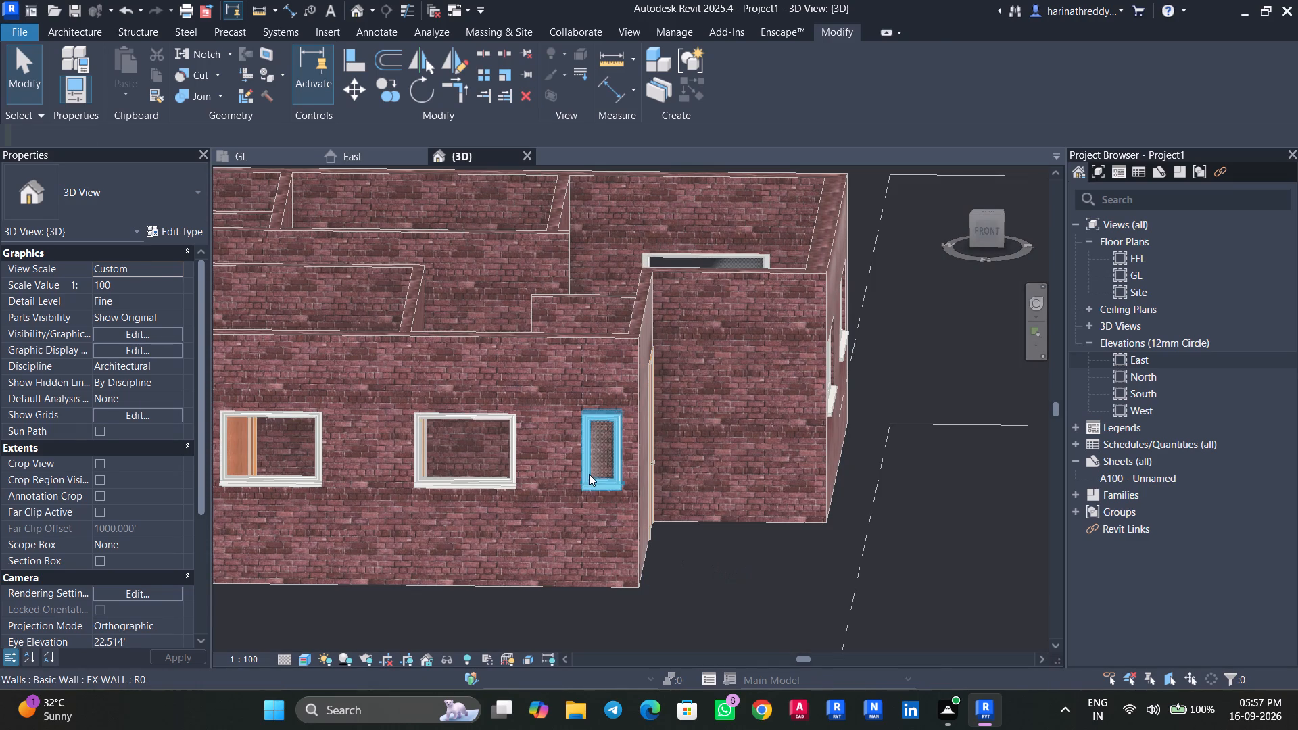
shift+middle_drag(759, 527, 857, 729)
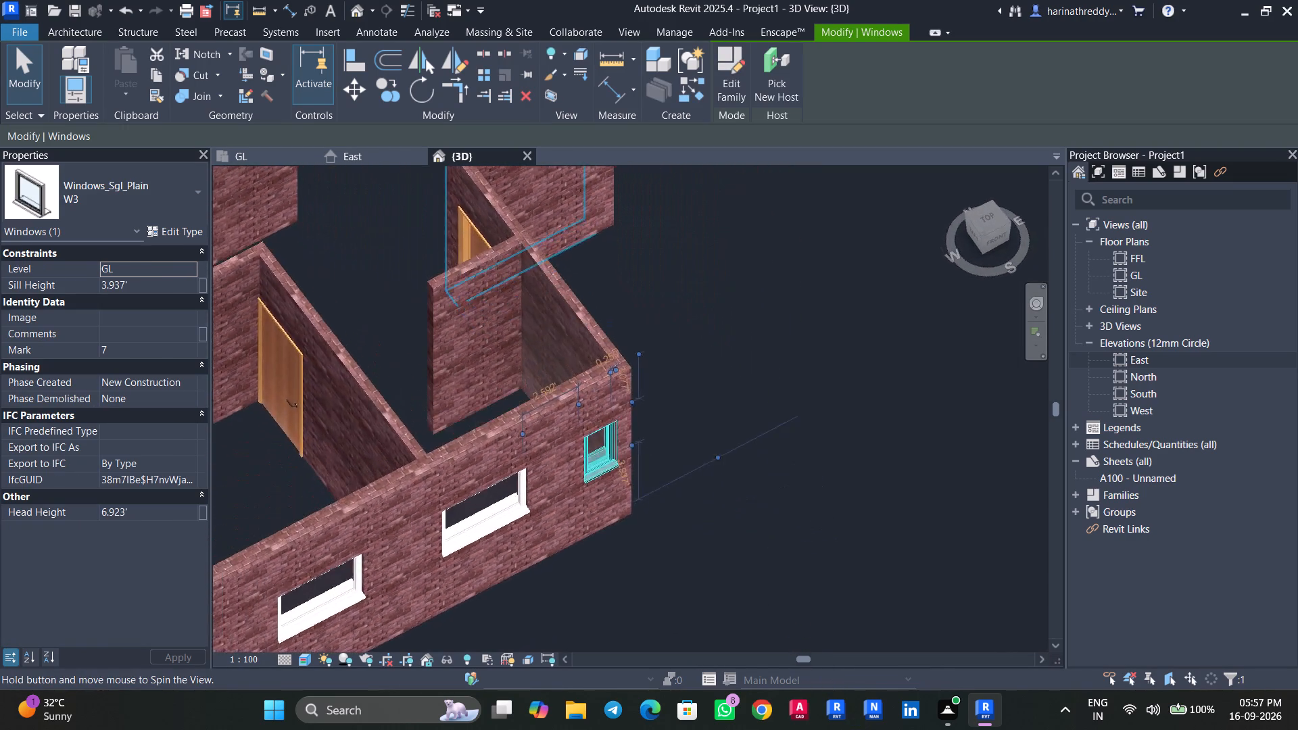
shift+middle_drag(857, 729, 830, 605)
scroll(822, 595, down, 2)
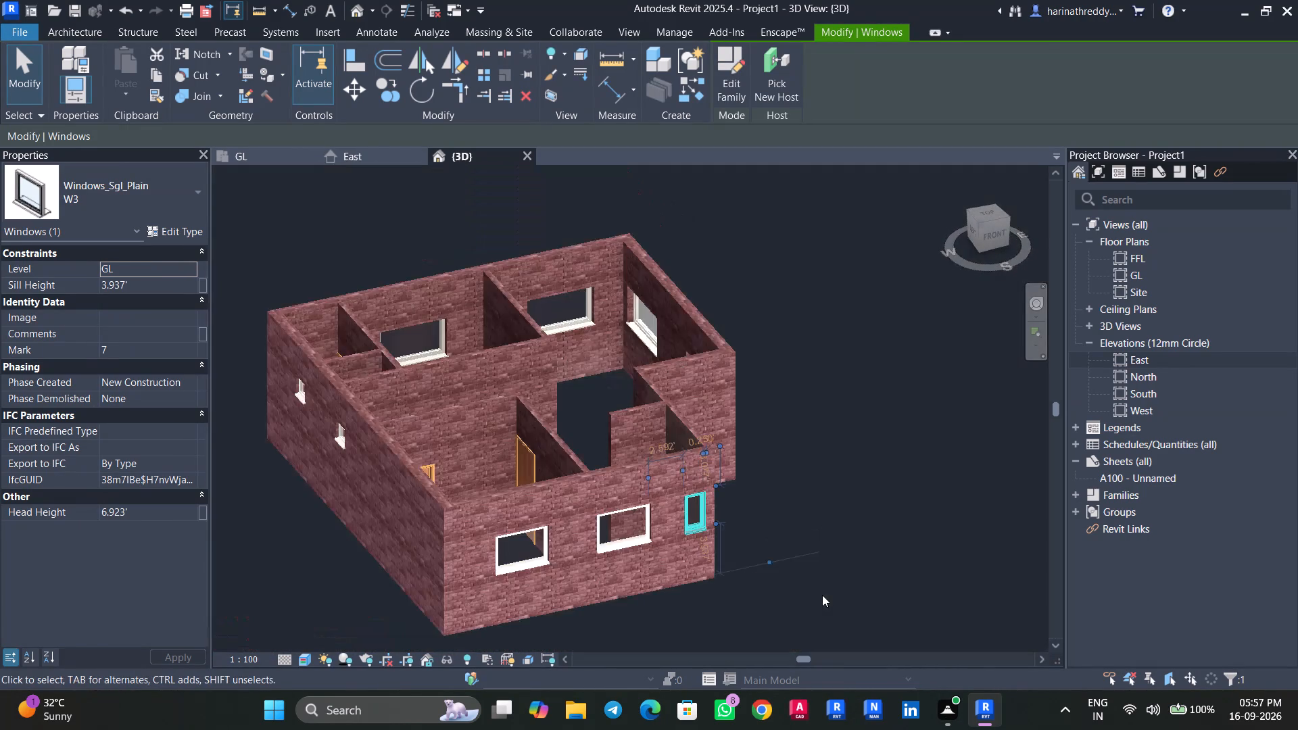
scroll(822, 595, down, 3)
key(Escape)
Select all W4 windows on the house's left side wall and set their type's rough height to 2'.
shift+middle_drag(780, 620, 907, 578)
middle_drag(845, 579, 932, 468)
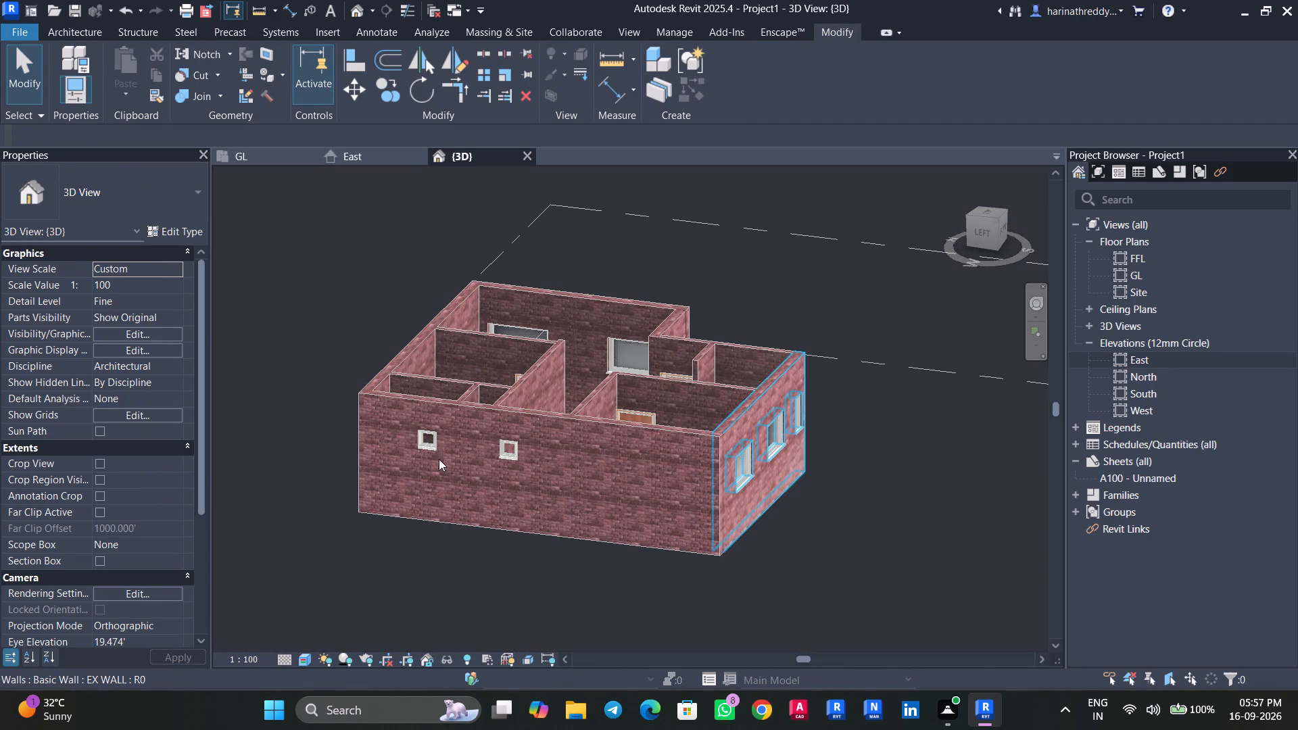
scroll(508, 453, up, 5)
click(496, 452)
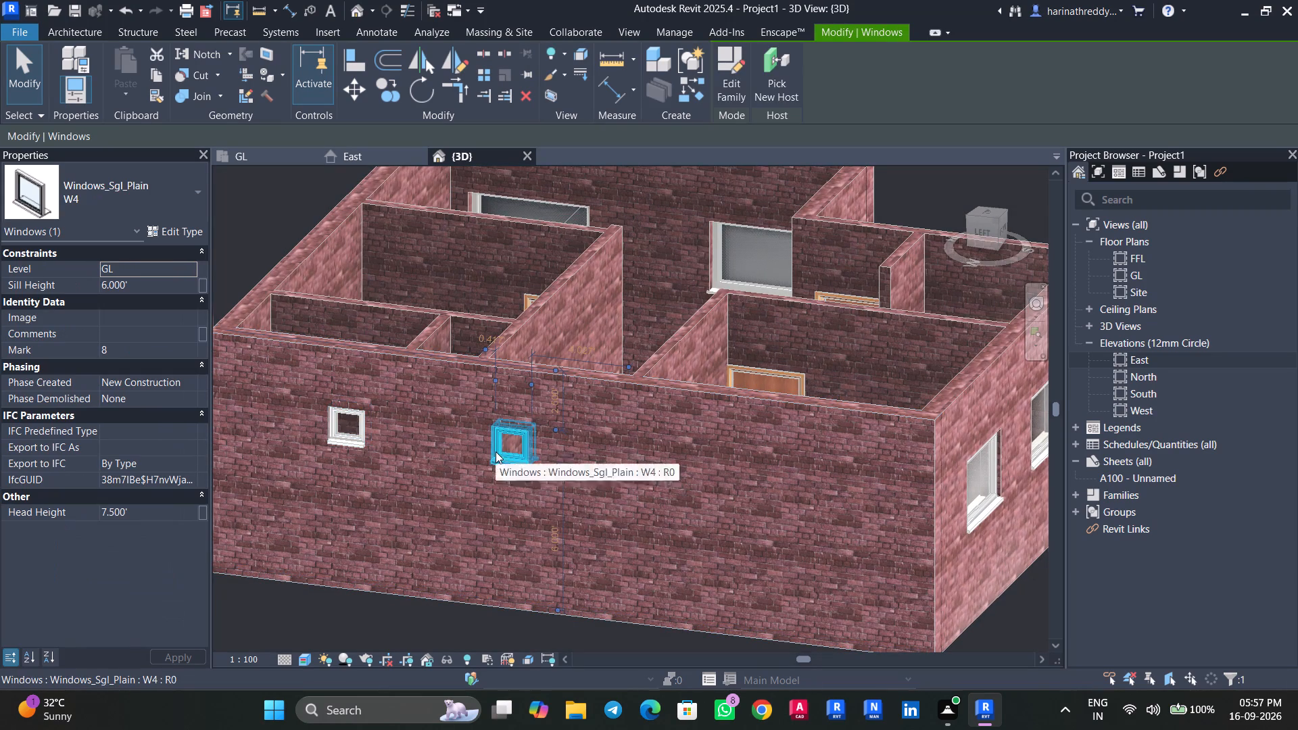
key(s)
key(a)
click(179, 228)
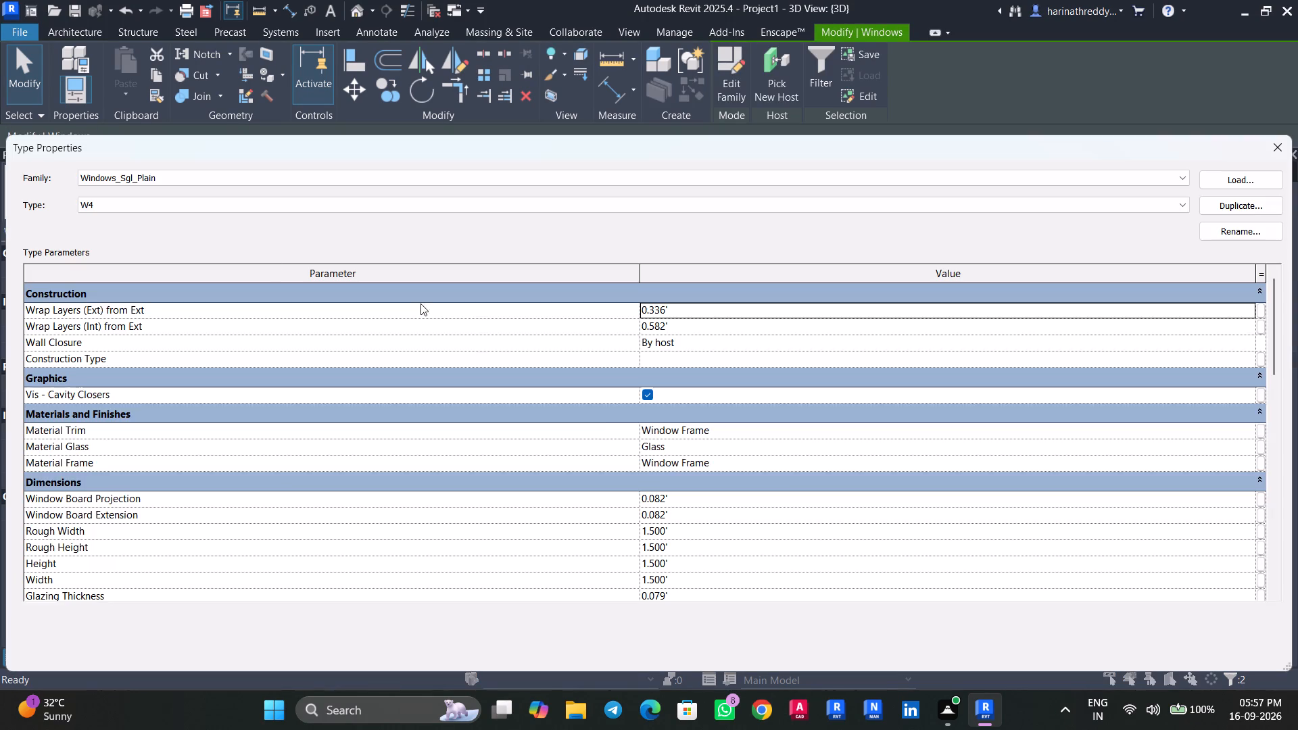
scroll(637, 479, down, 2)
click(676, 450)
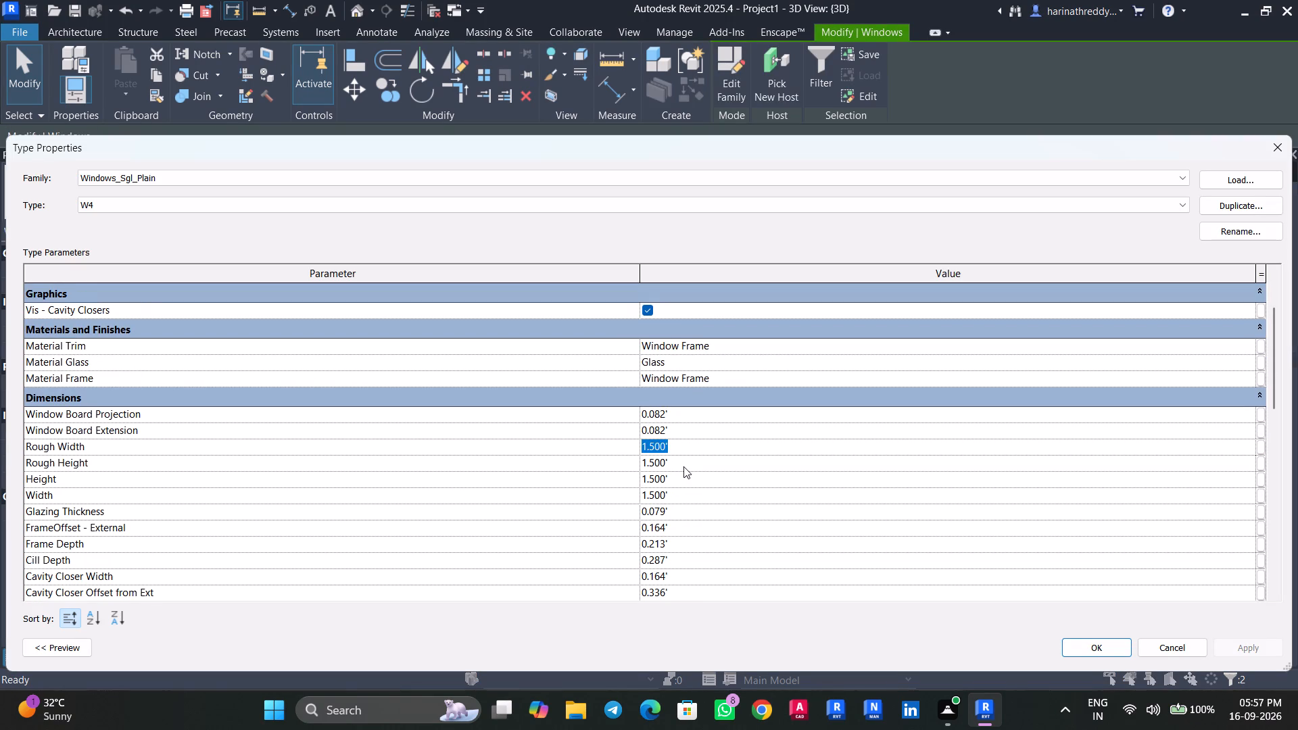
click(683, 466)
text(2')
key(Return)
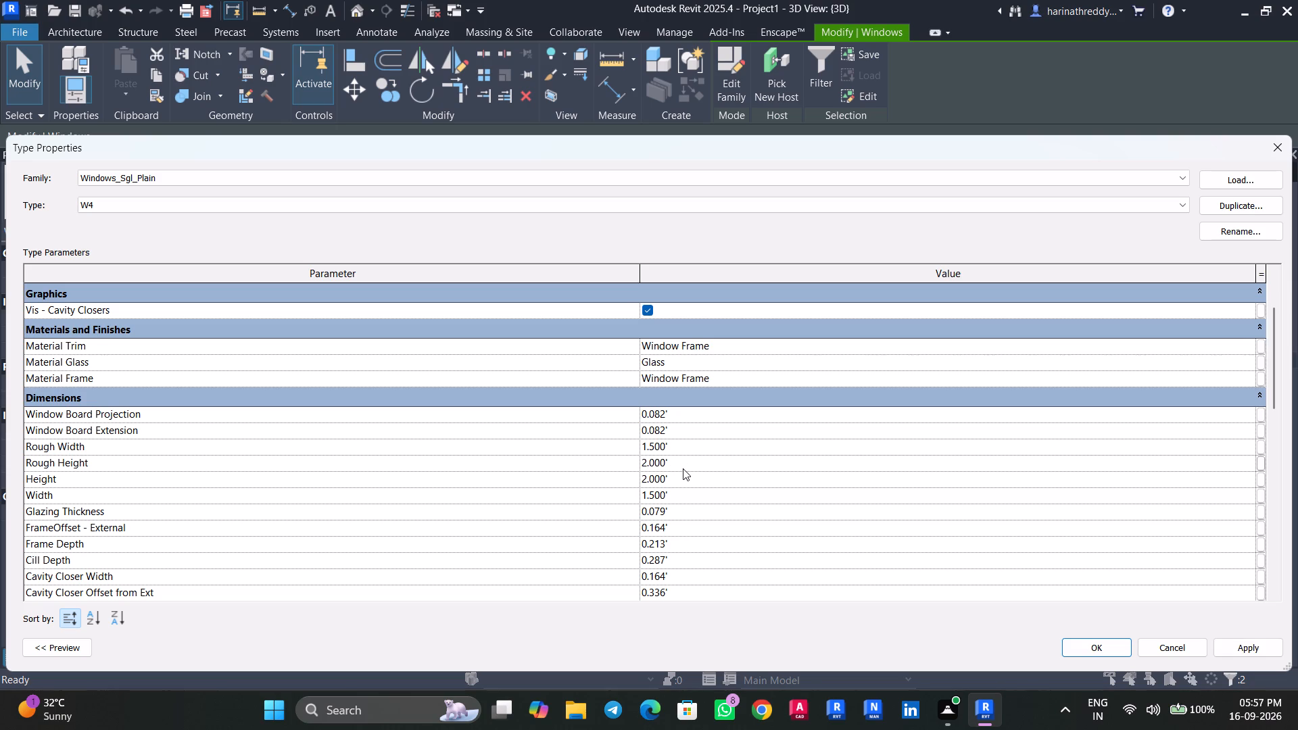
click(1241, 650)
click(1084, 651)
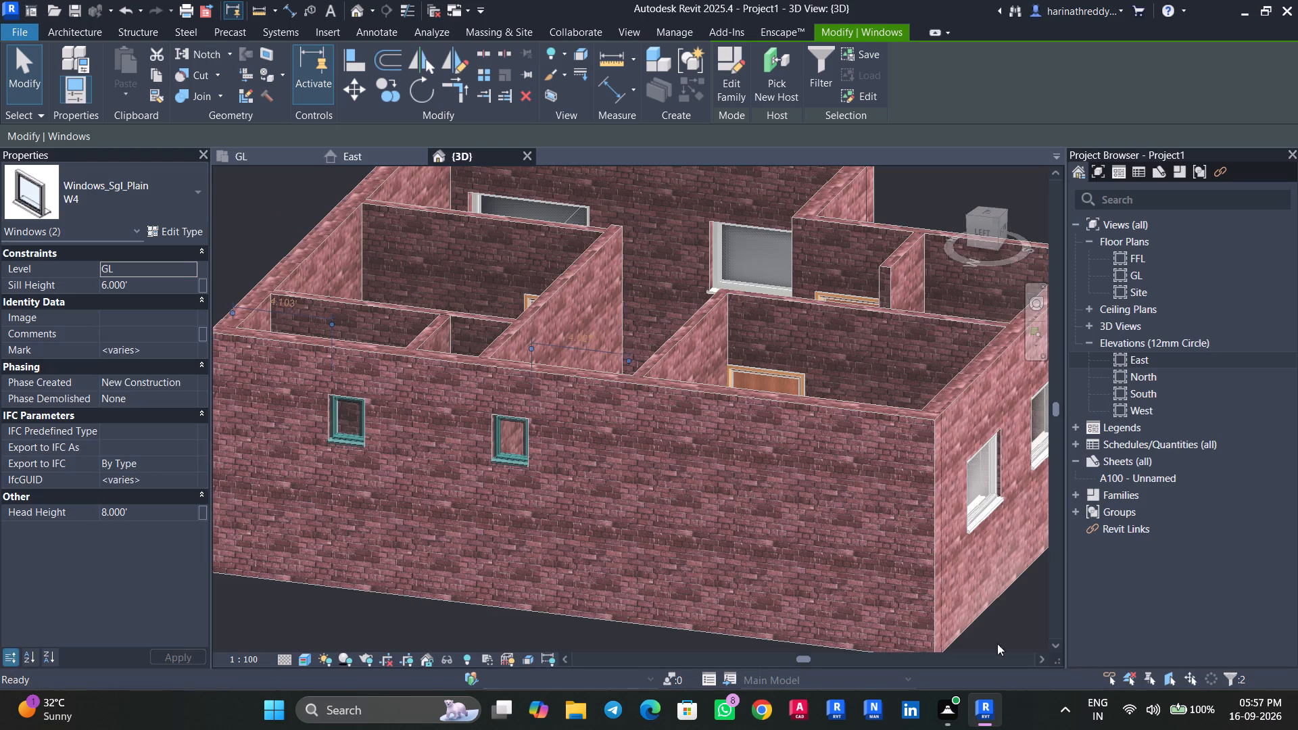
key(Escape)
key(Escape)
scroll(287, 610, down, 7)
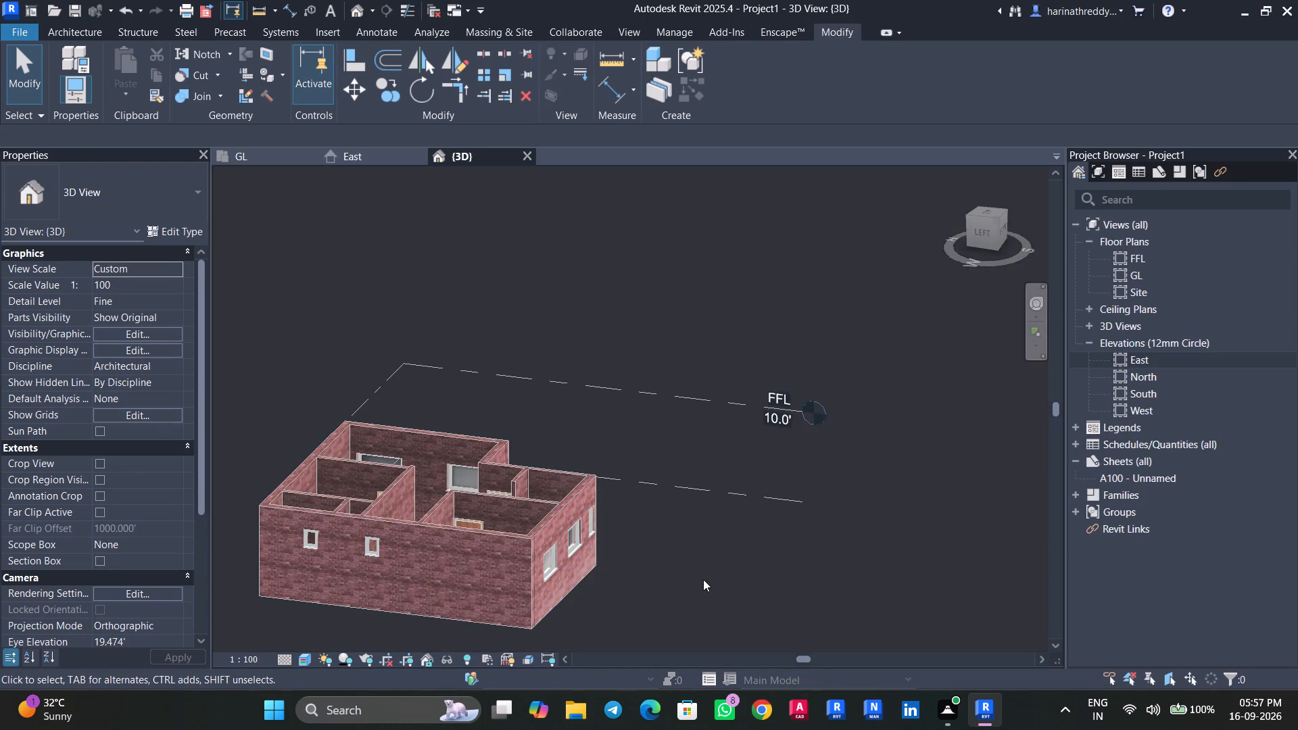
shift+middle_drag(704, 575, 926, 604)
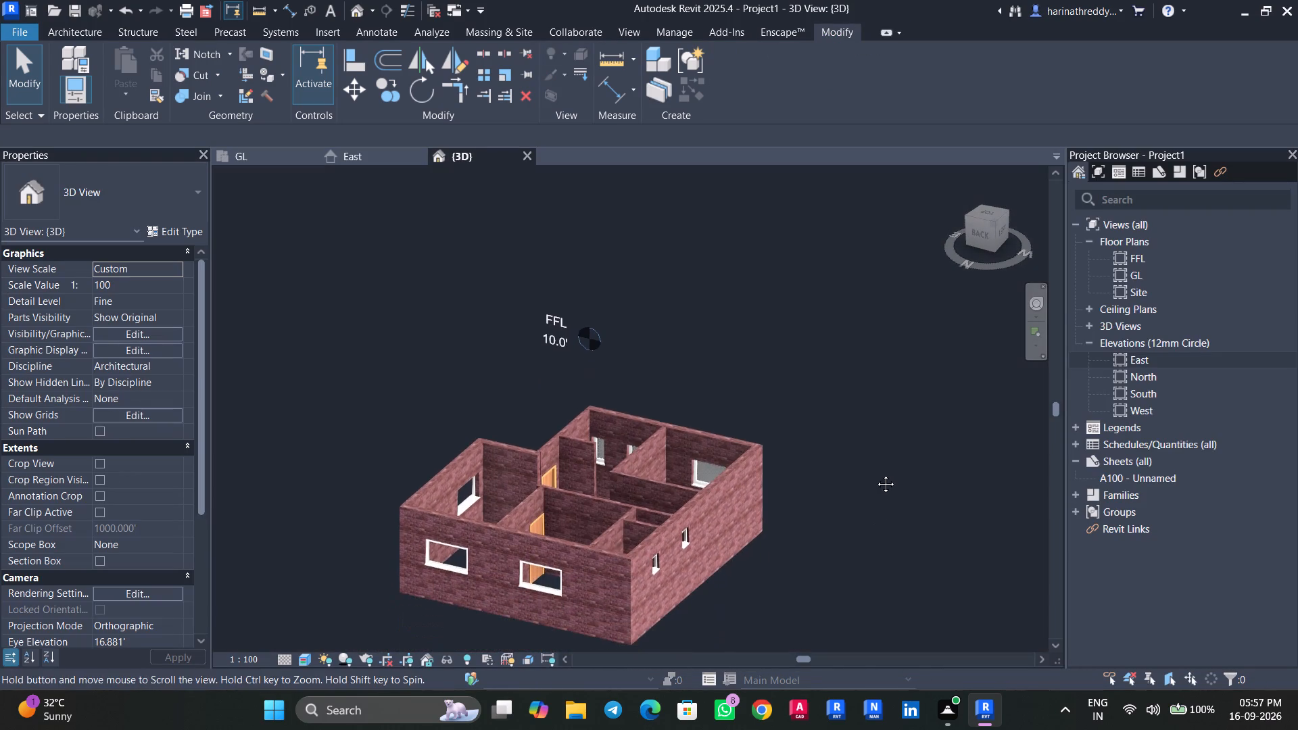
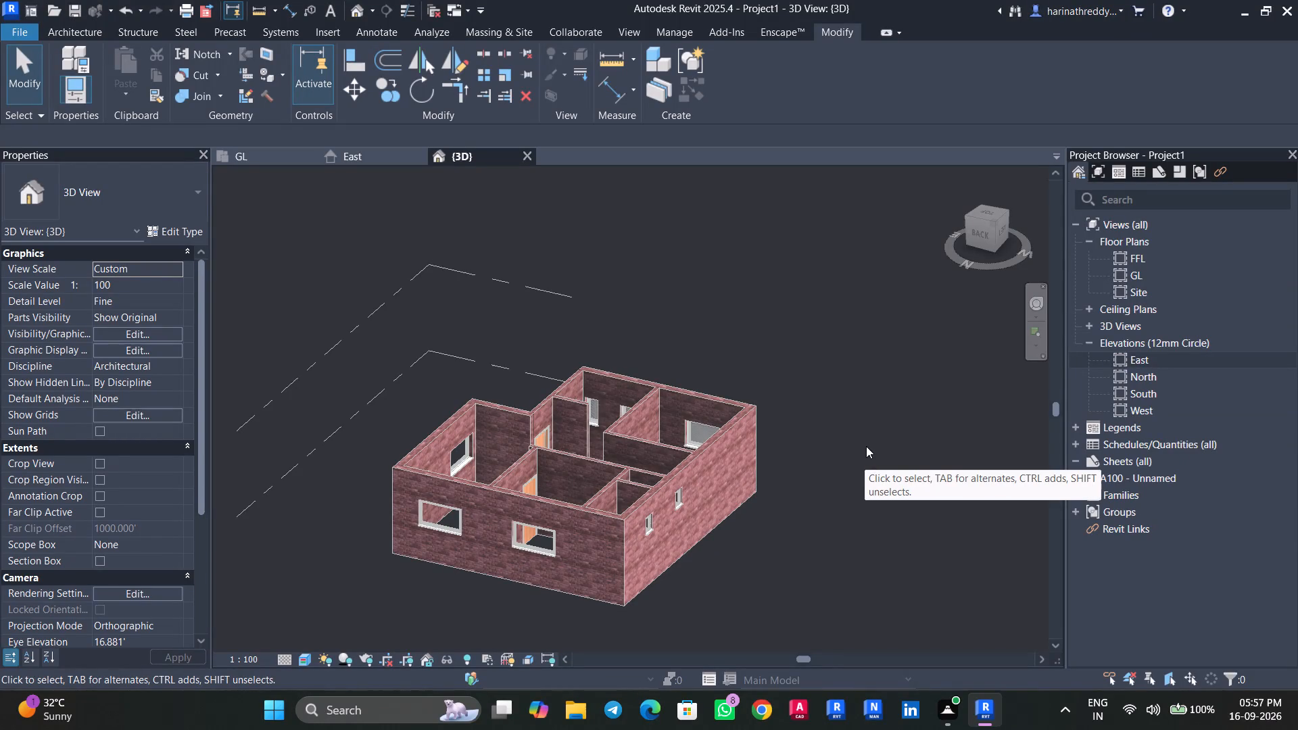
On the GL floor plan, start an architectural floor and duplicate the Floor_Timber_22Cbd-225Joist type as BEDROOM FLOOR.
click(260, 164)
scroll(727, 365, down, 11)
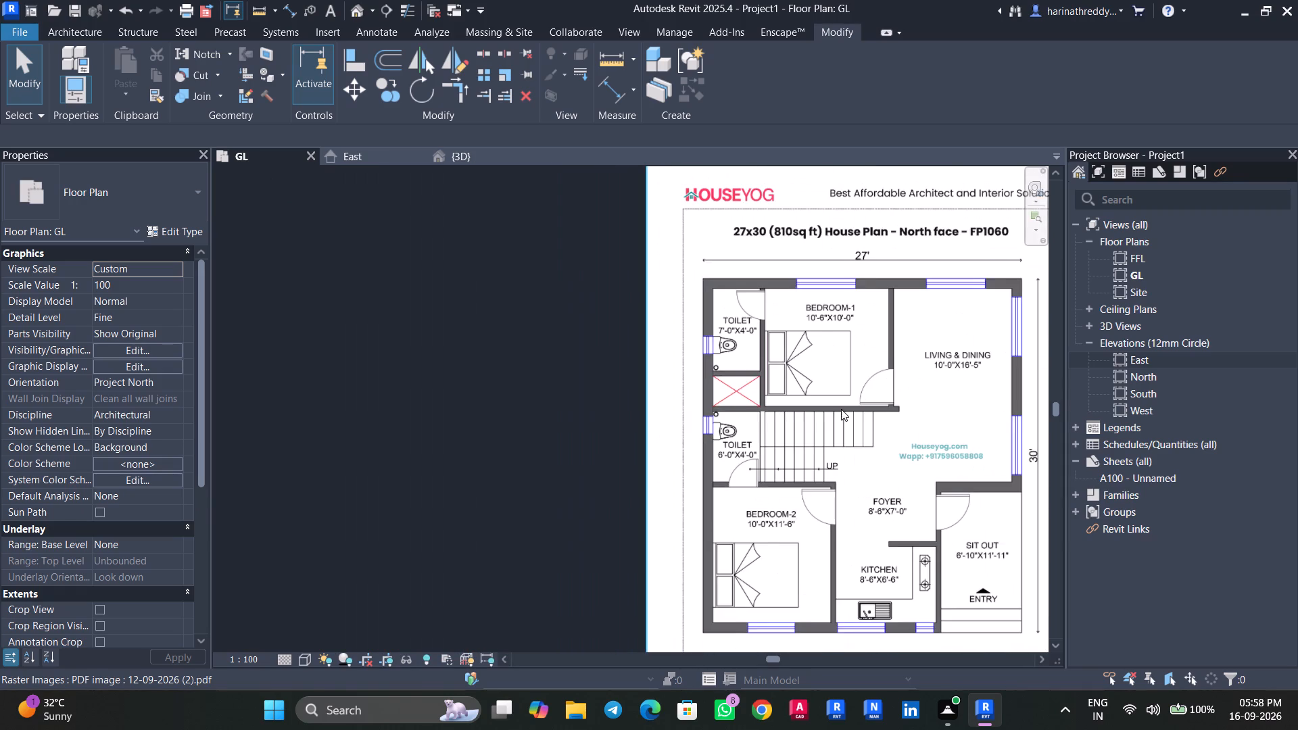
middle_drag(842, 410, 679, 348)
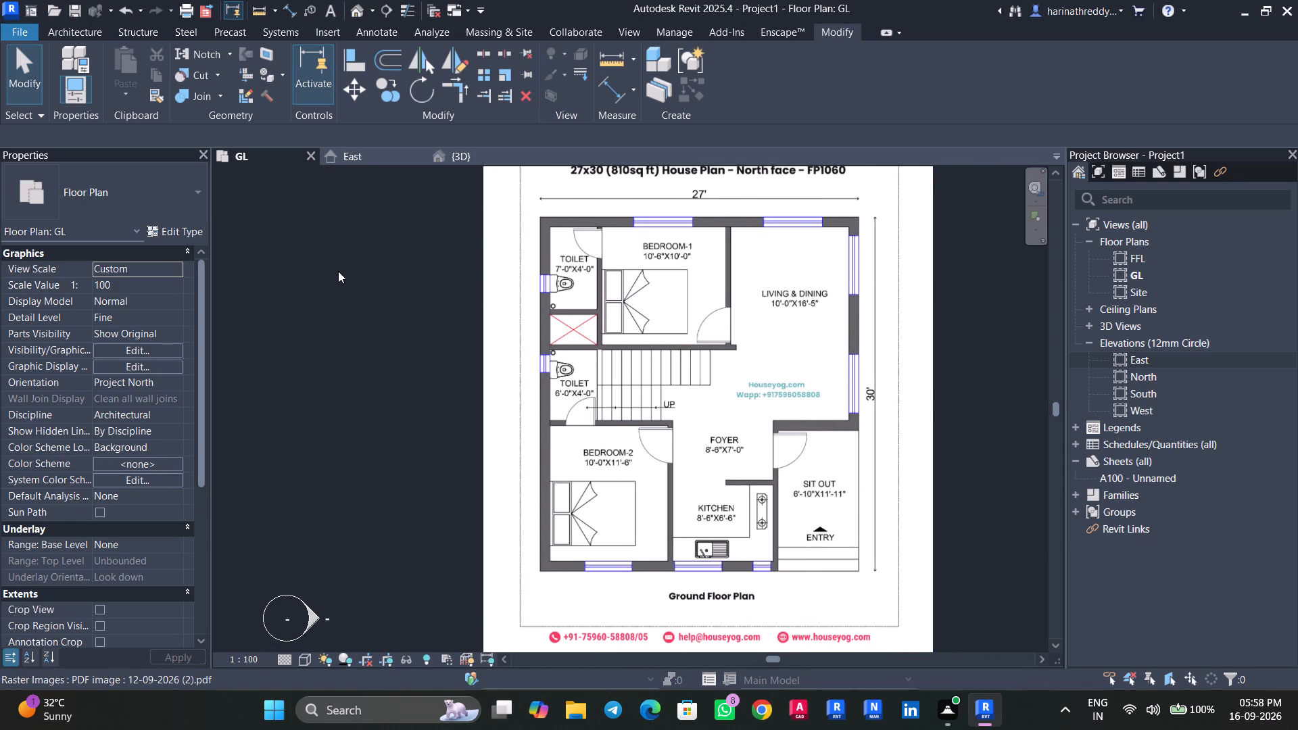
click(91, 30)
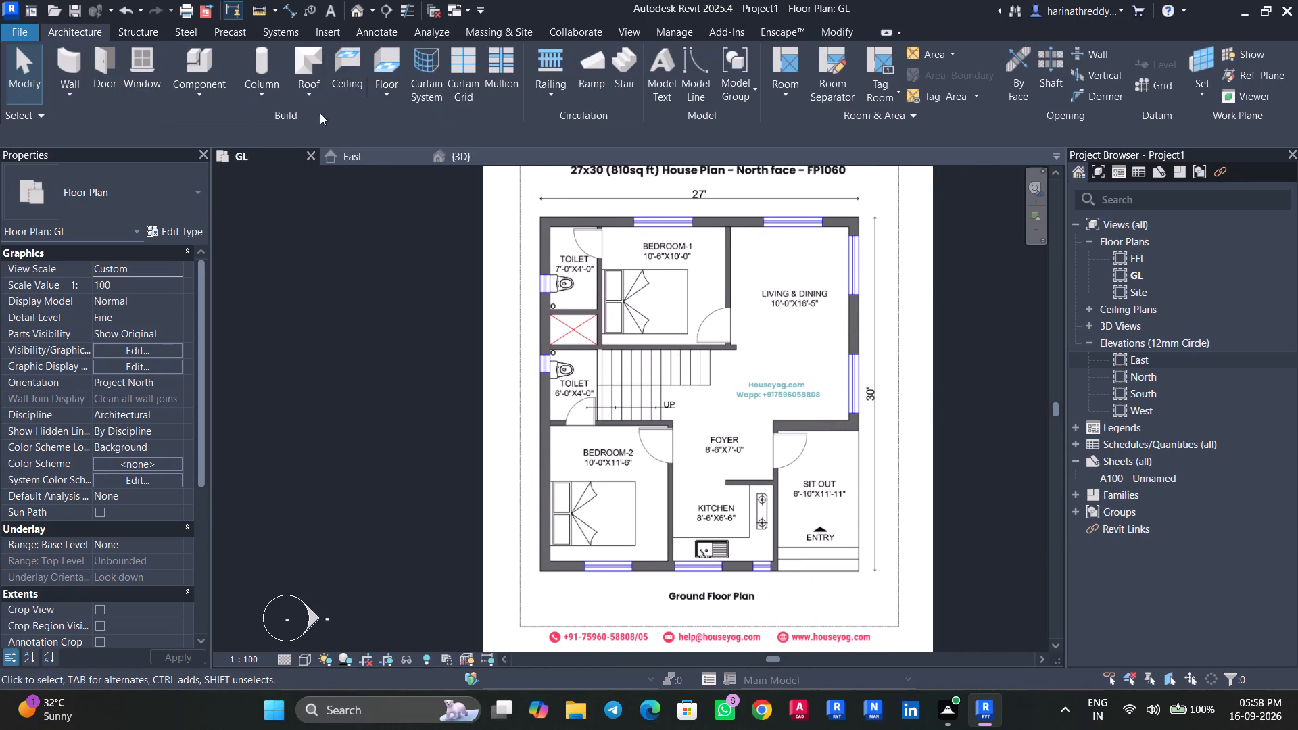
click(385, 107)
click(383, 102)
click(405, 124)
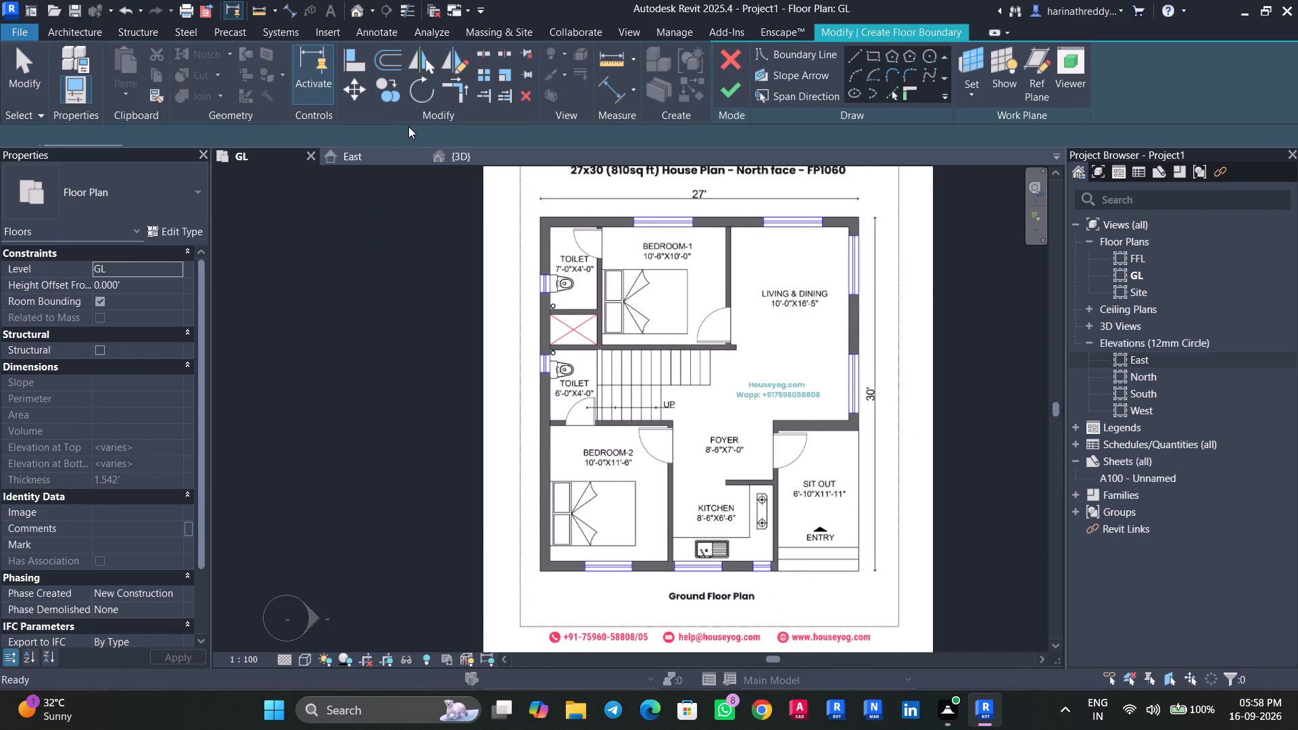
click(183, 197)
click(25, 374)
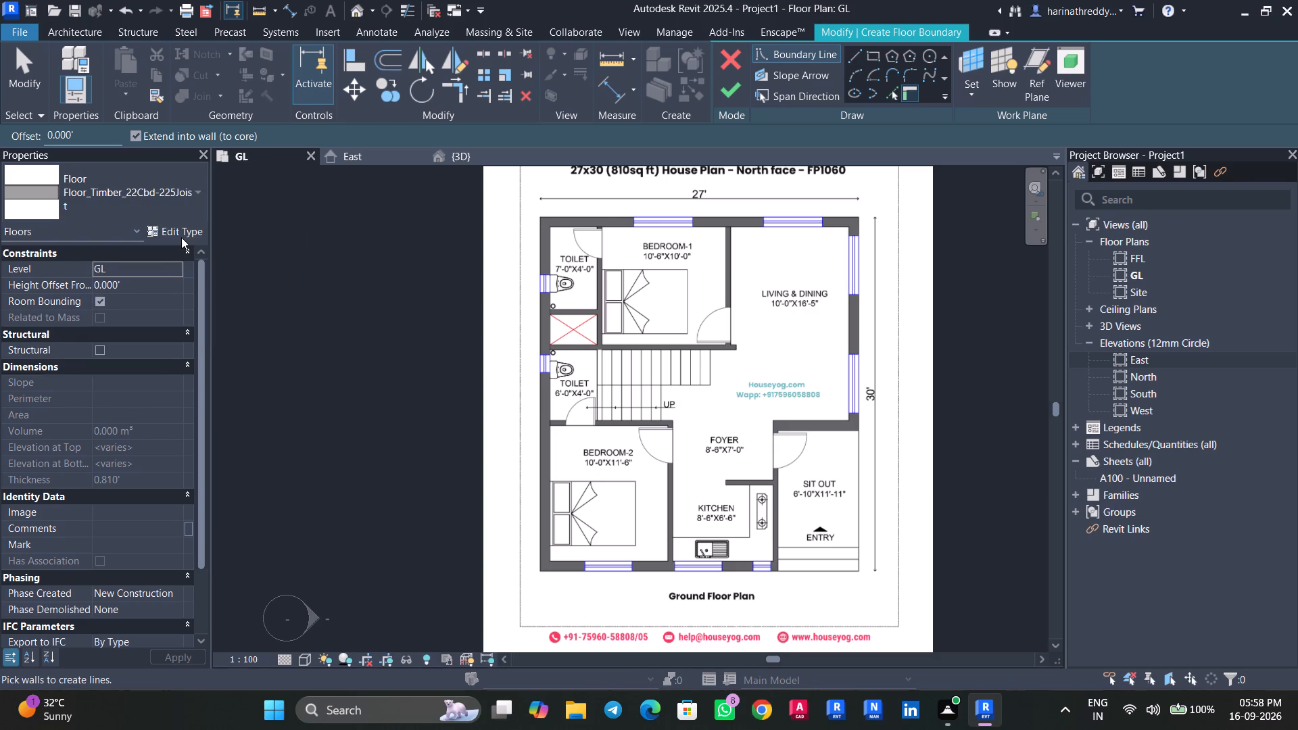
click(182, 237)
click(1272, 210)
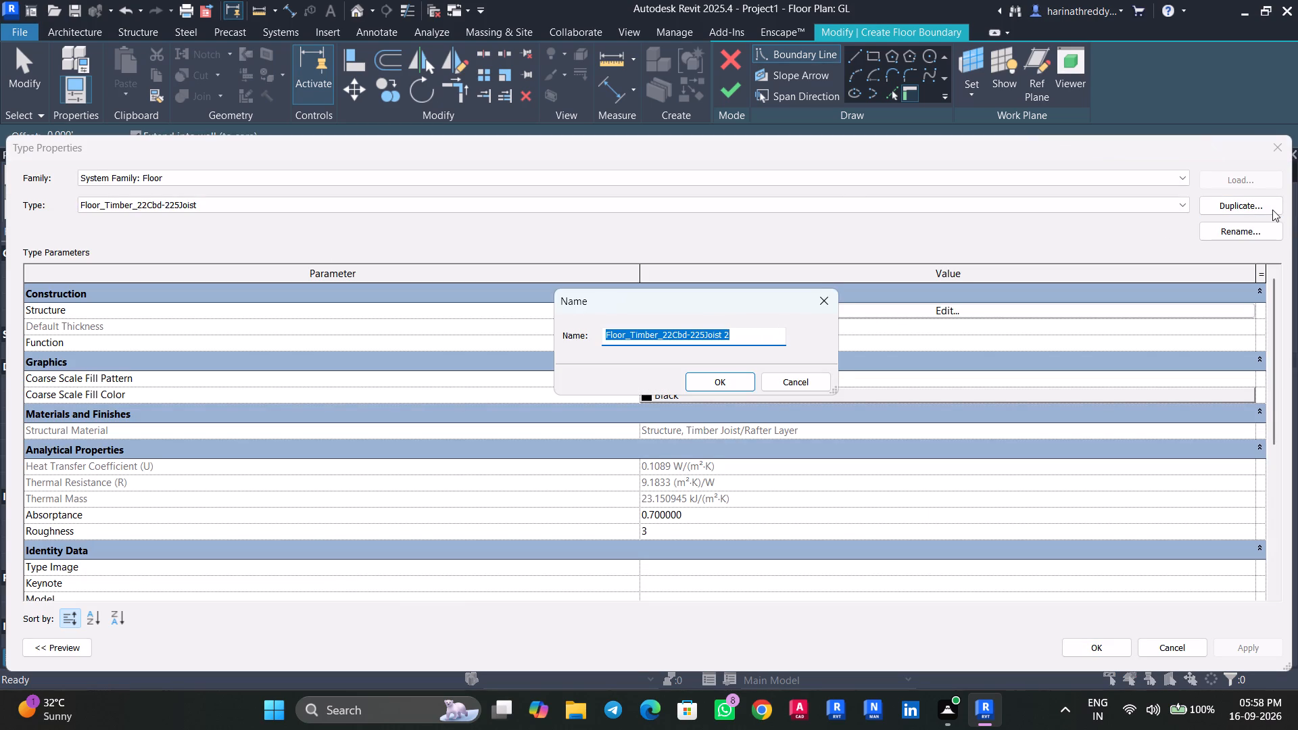
text(BEDROOM)
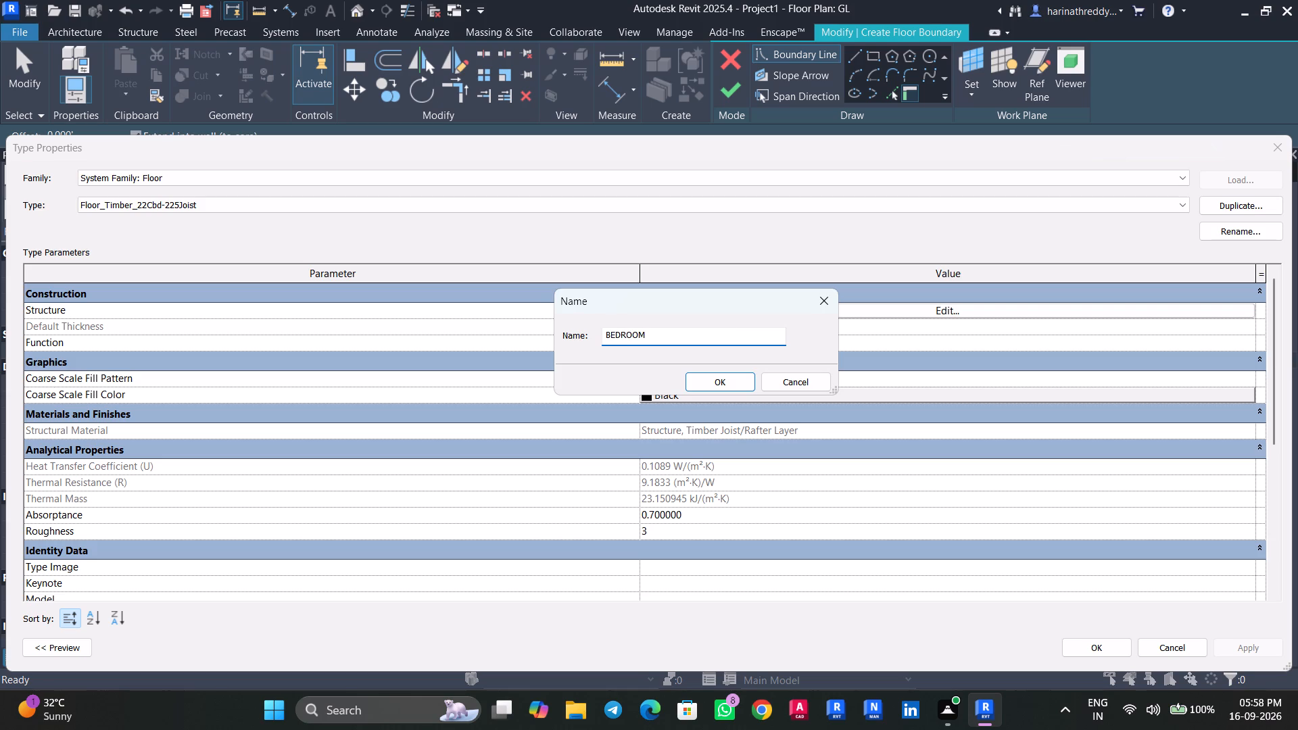
key(space)
text(FLOOR)
key(Return)
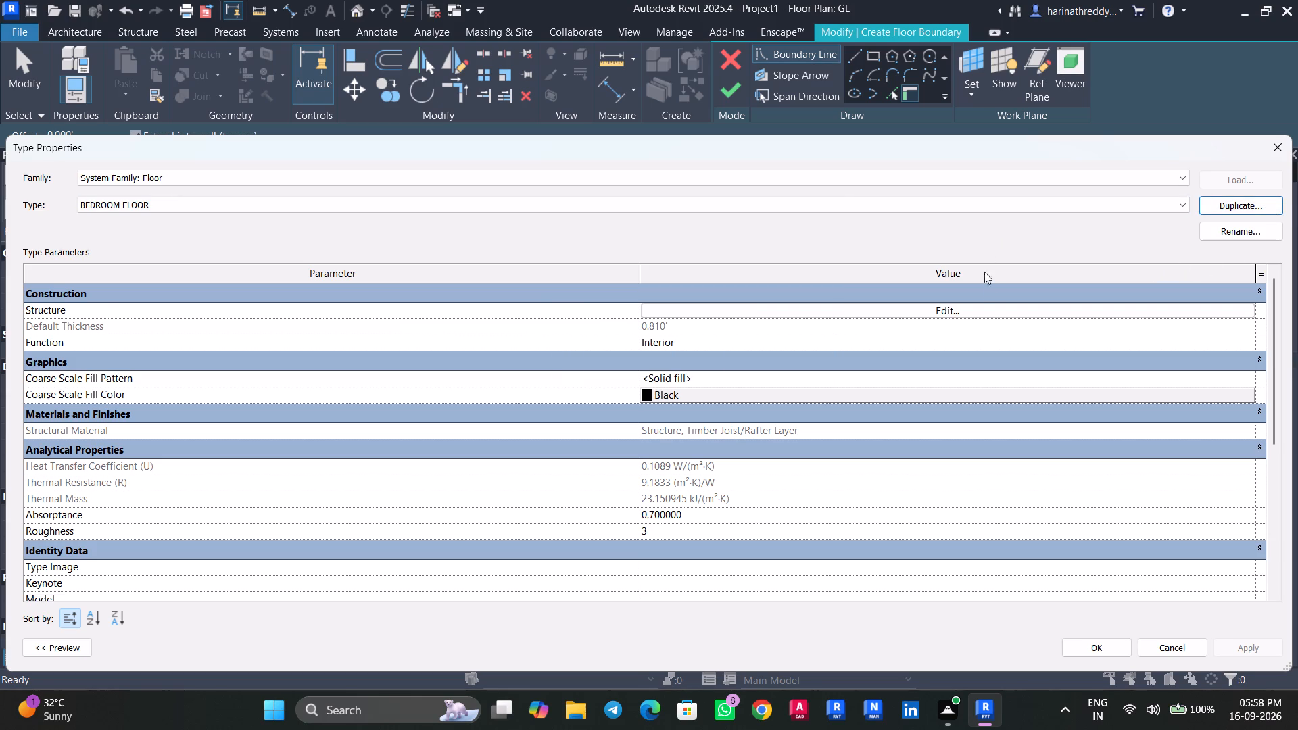
Set the BEDROOM FLOOR type's structure layer to 128 mm and its chipboard finish layer to 22 mm, and apply the type.
click(989, 312)
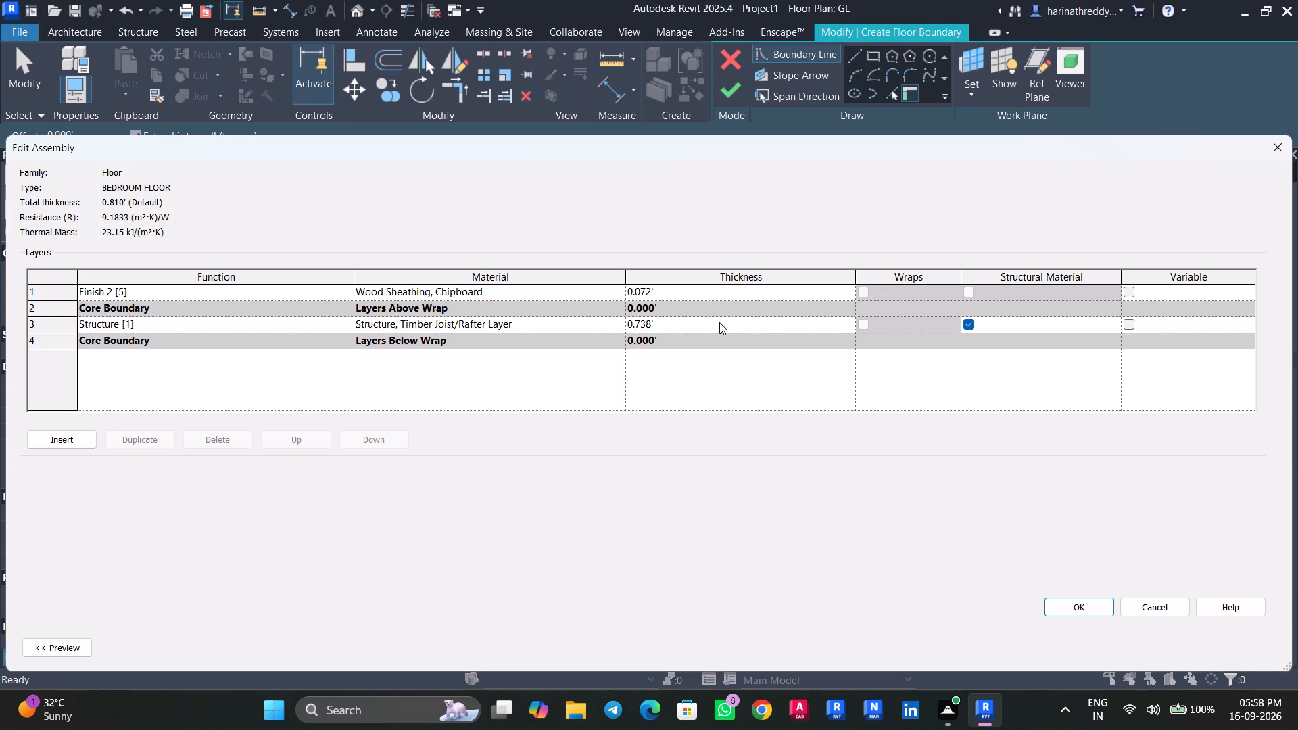
click(718, 322)
text(128MM')
key(BackSpace)
key(Return)
click(693, 291)
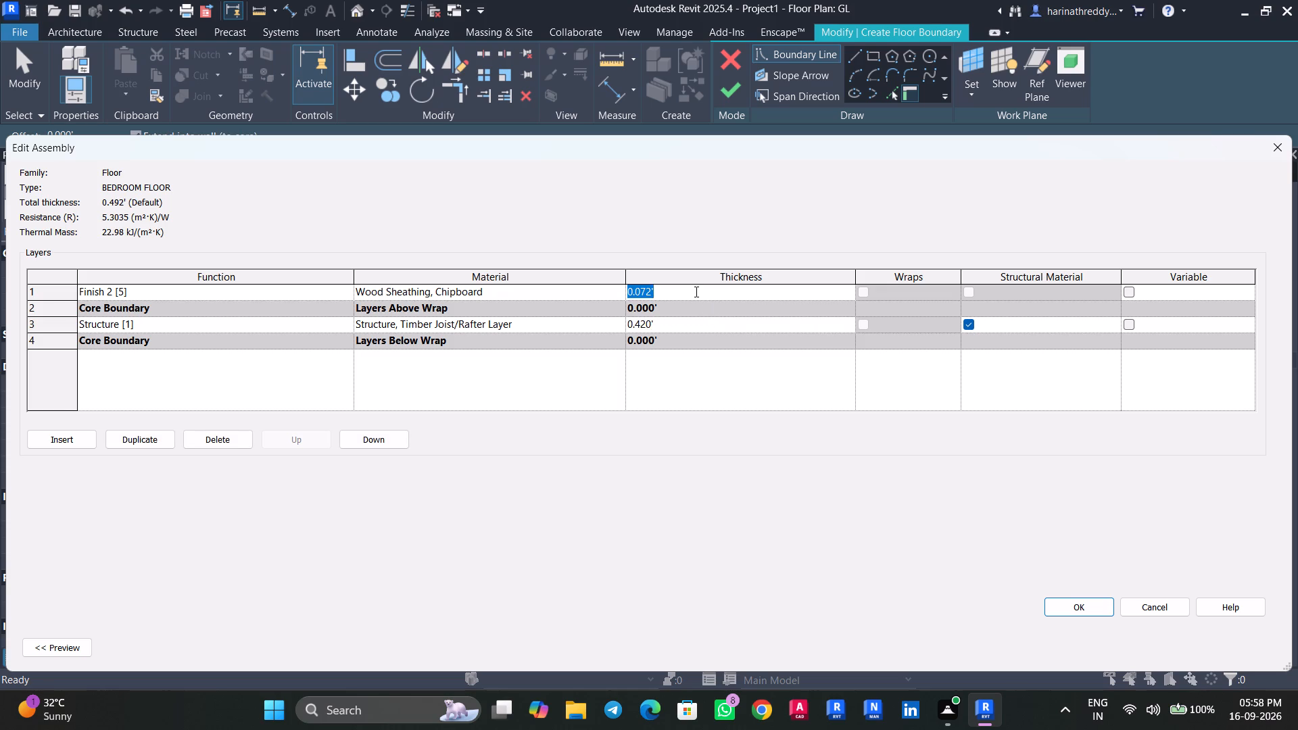
text(22M)
key(Return)
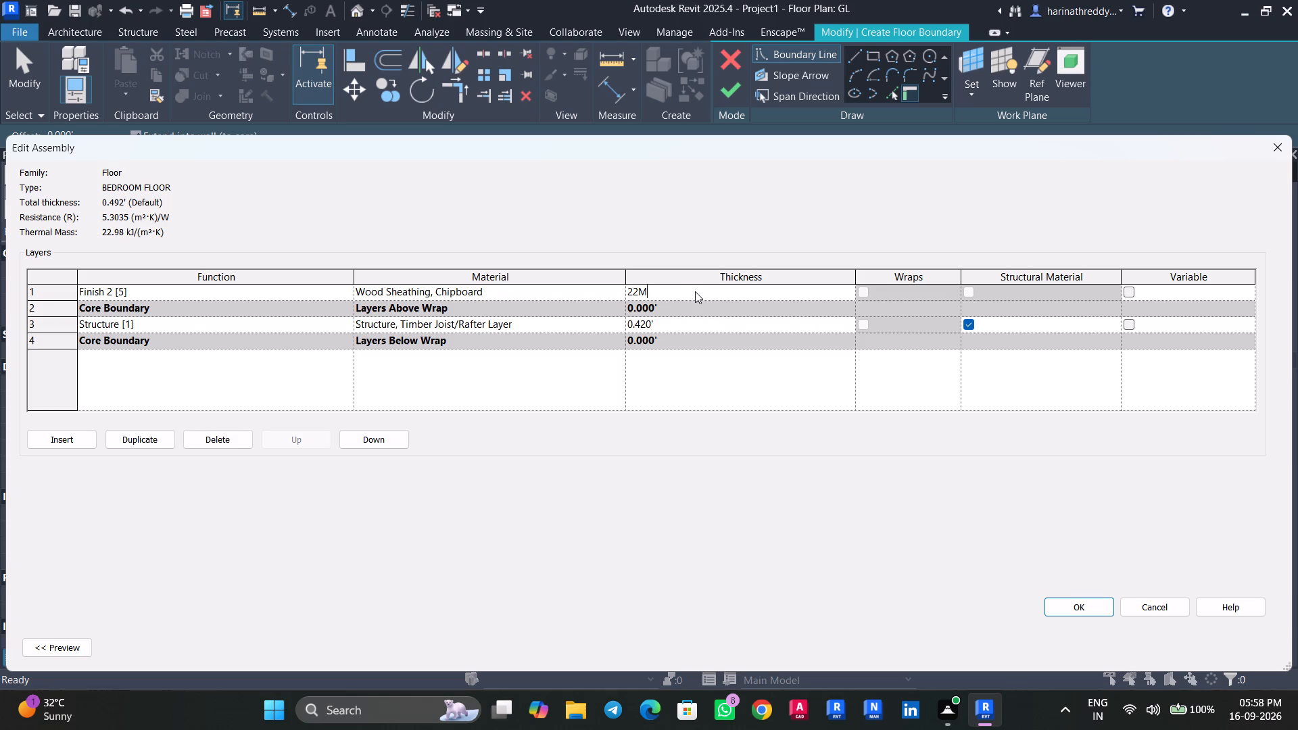
click(695, 291)
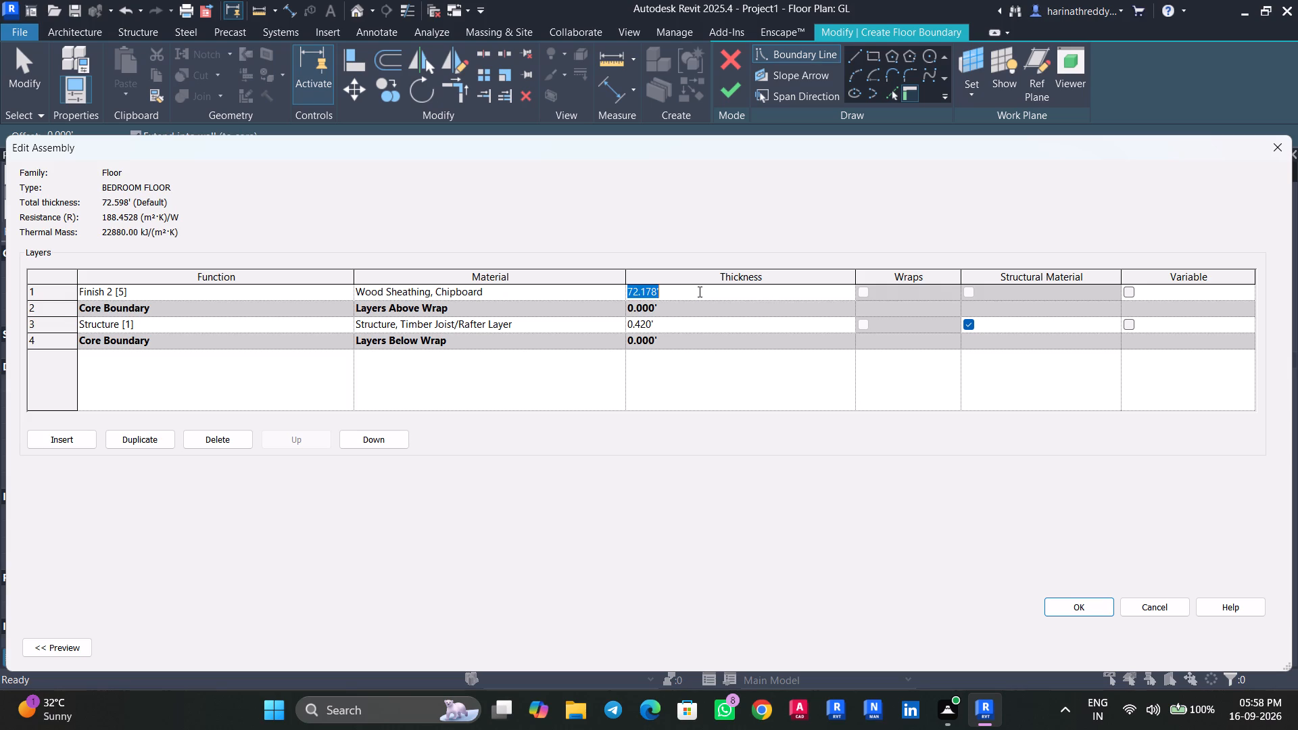
text(22MM)
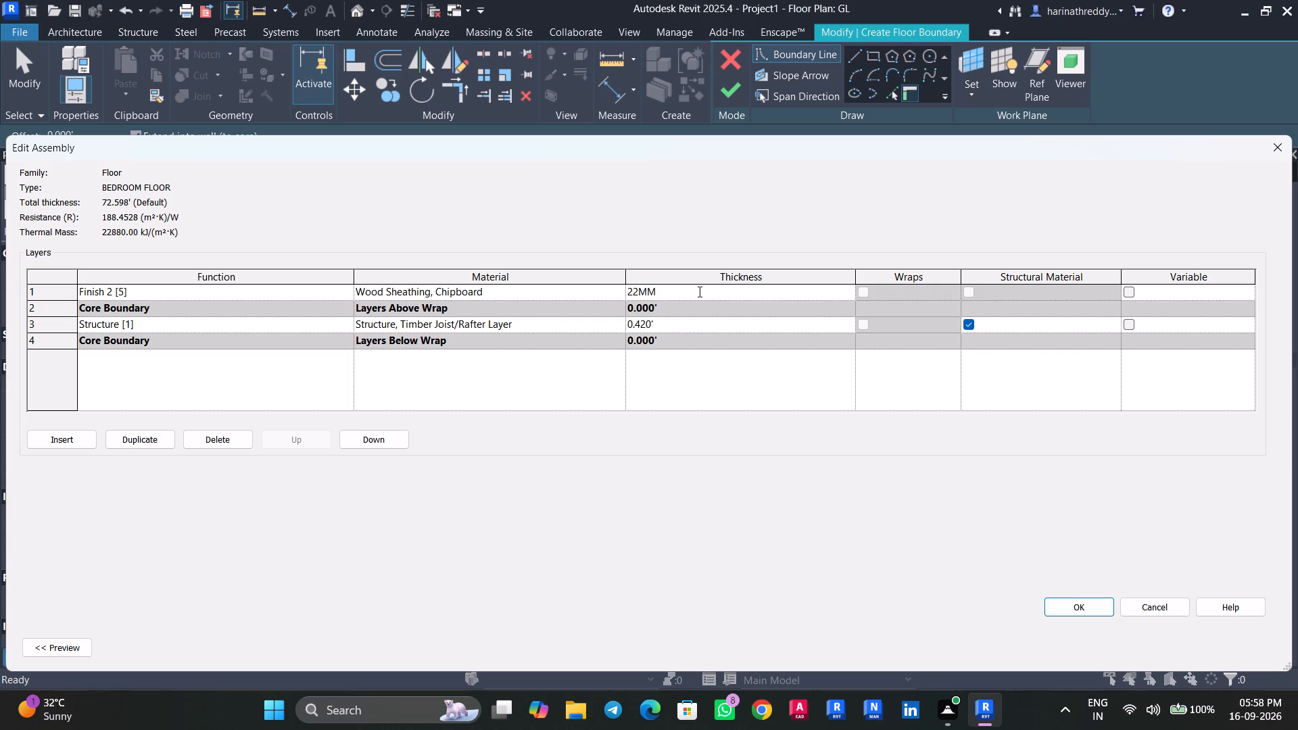
key(Return)
click(1089, 610)
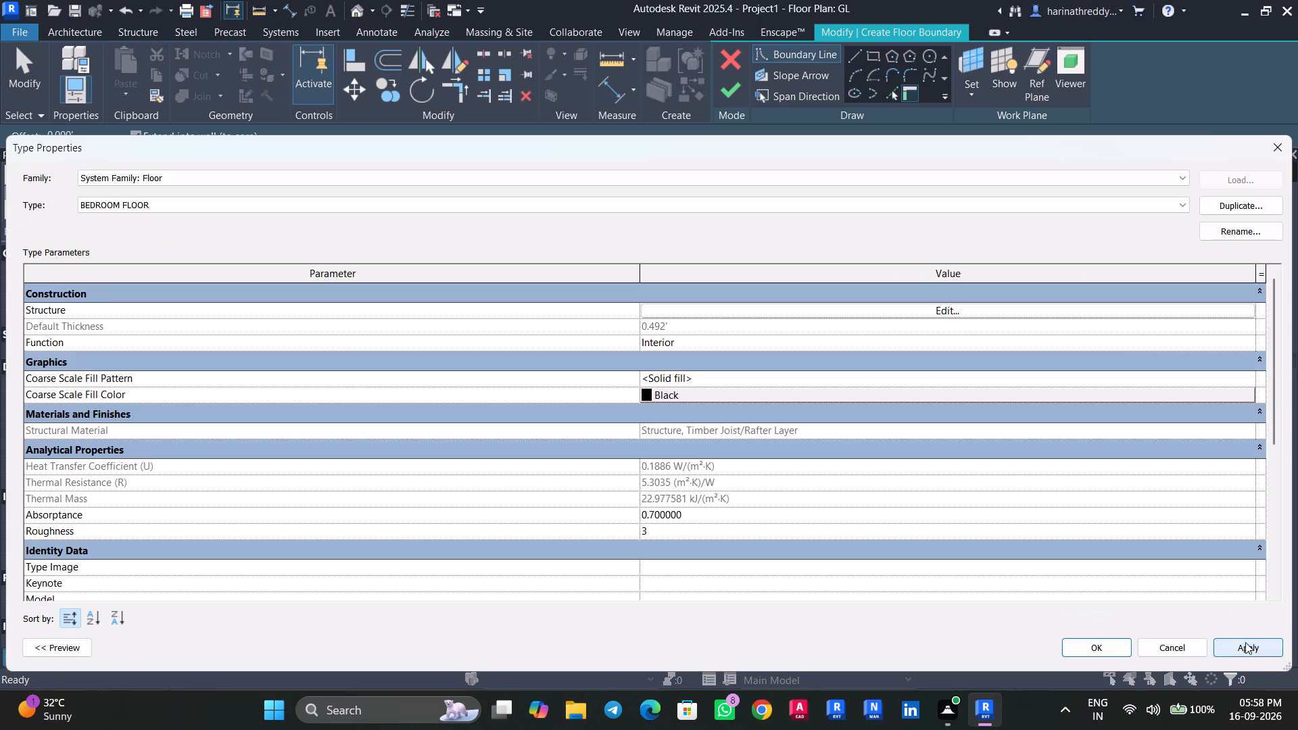
click(1245, 642)
click(1084, 642)
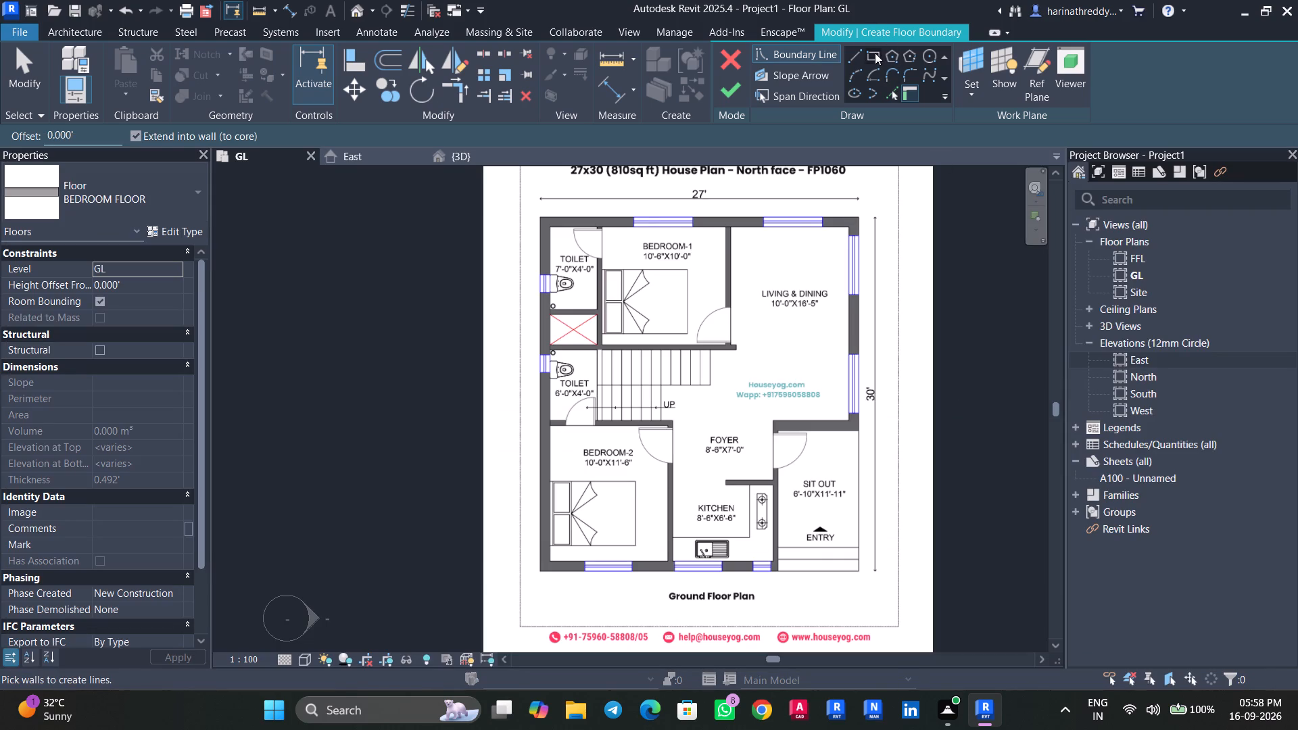
Sketch a rectangular floor boundary along the inner wall faces of Bedroom-1, from its toilet-side corner to the opposite corner by the door.
click(875, 53)
scroll(608, 233, up, 4)
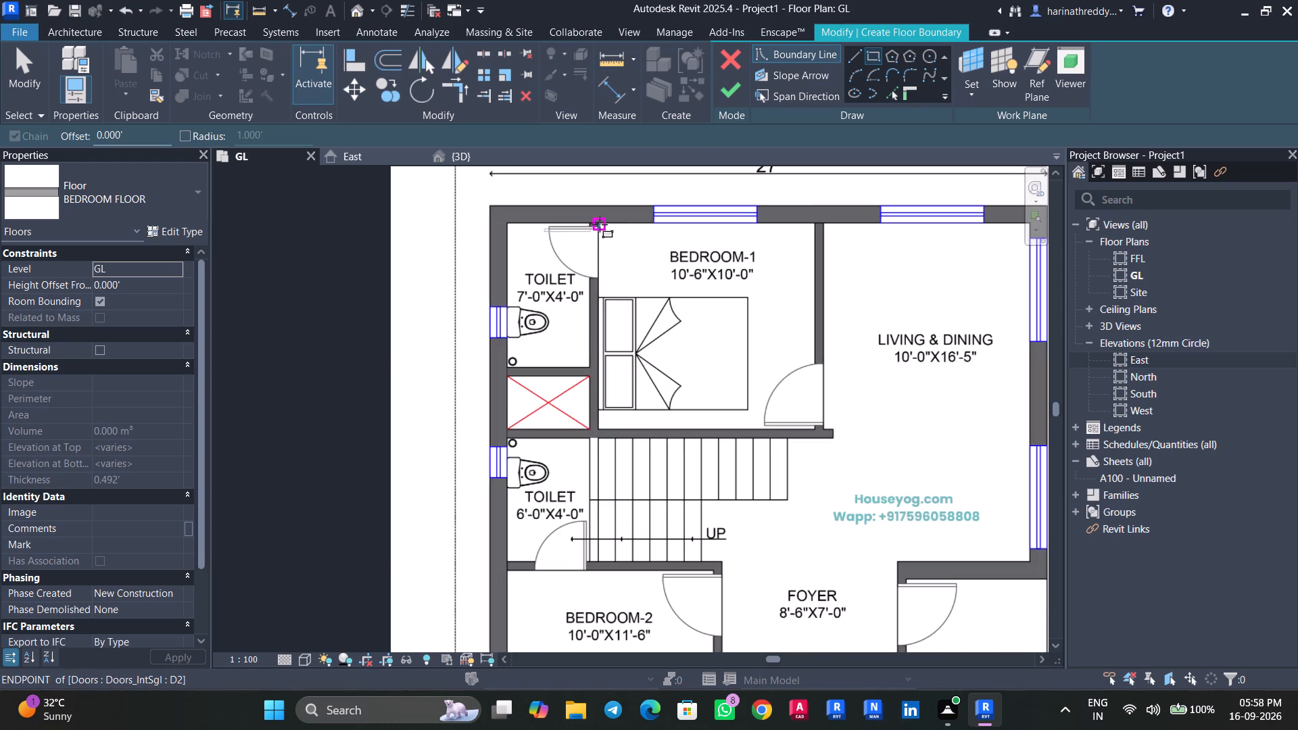
scroll(598, 222, up, 7)
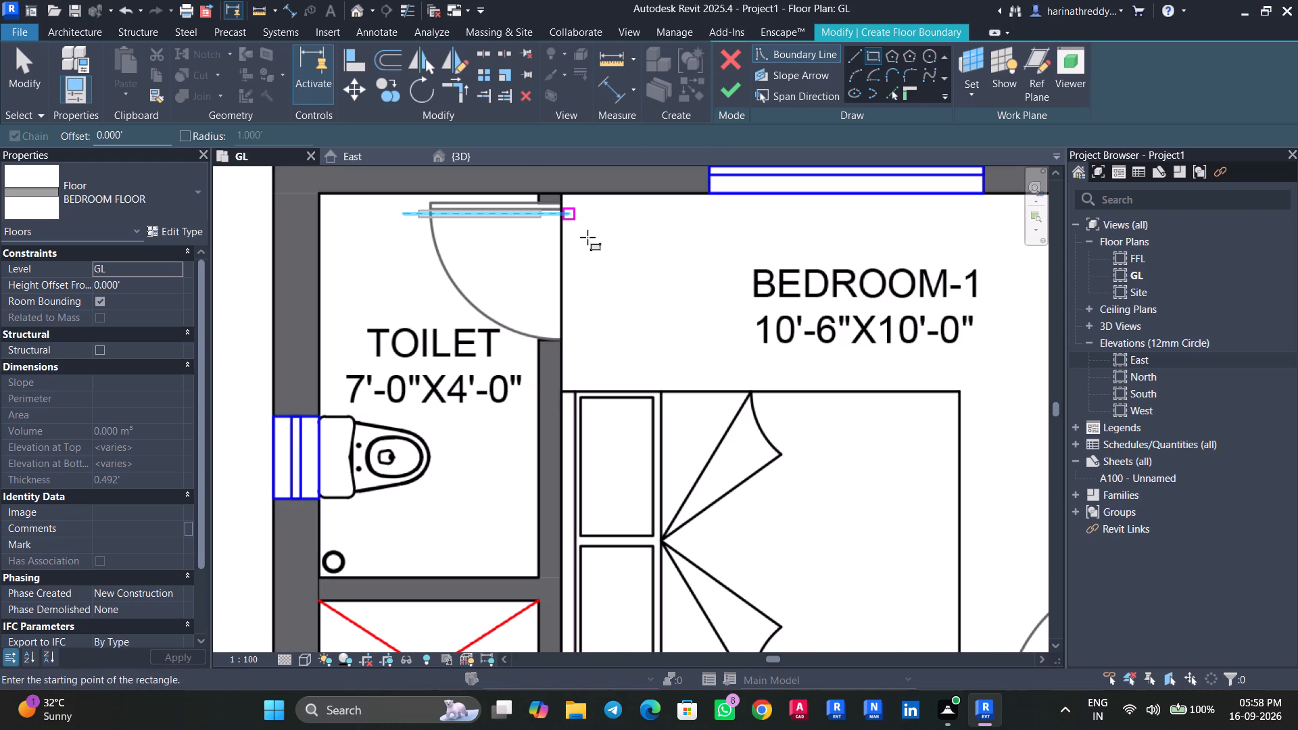
scroll(560, 195, up, 2)
scroll(560, 195, down, 1)
scroll(560, 195, up, 4)
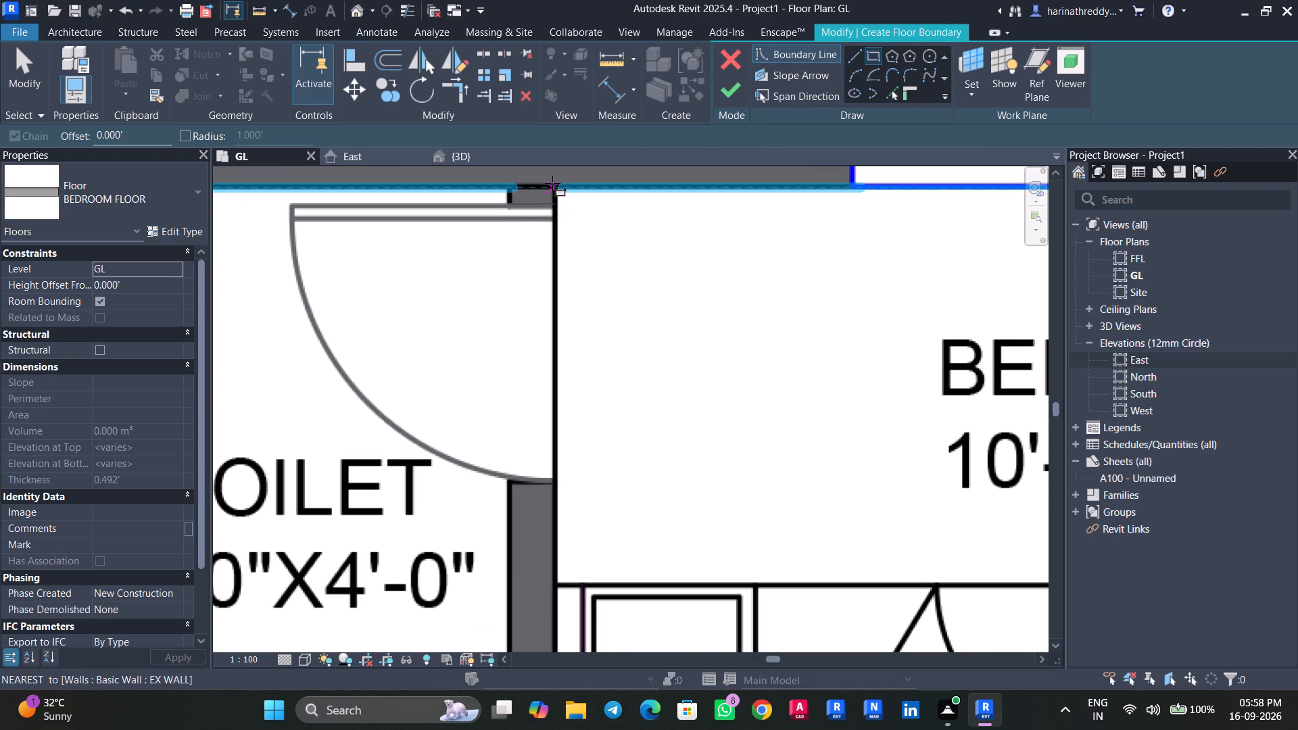
click(556, 185)
scroll(696, 351, down, 8)
middle_drag(809, 422, 623, 228)
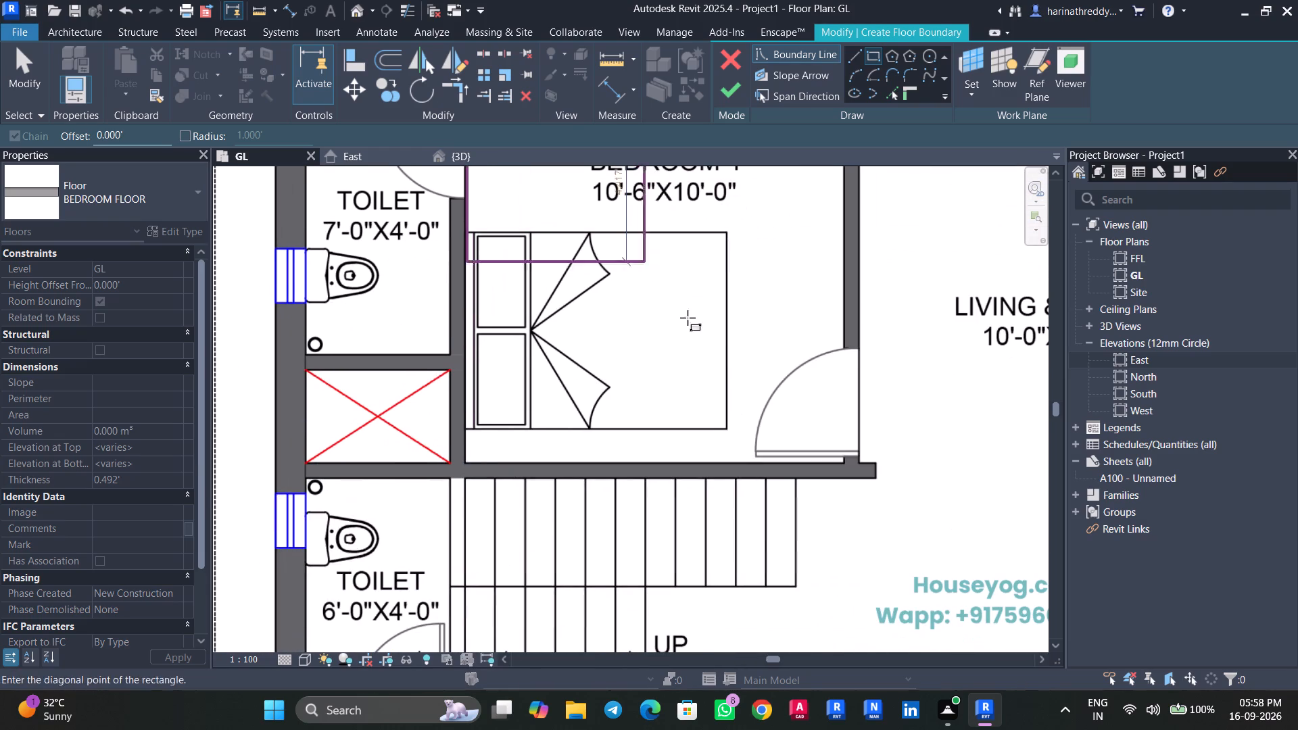
click(846, 460)
Add a rectangular floor boundary along the inner wall faces of Bedroom-2 and finish the floor sketch.
middle_drag(798, 529, 789, 195)
scroll(723, 377, down, 3)
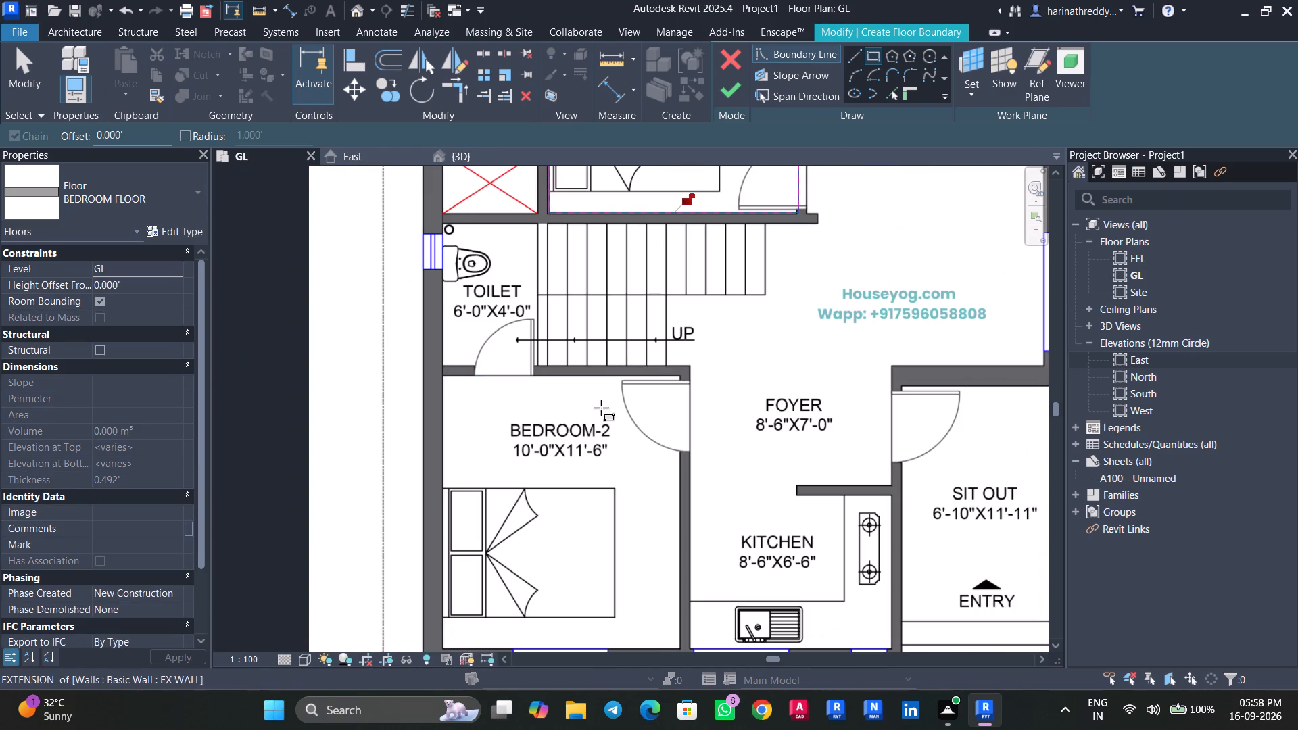
click(444, 378)
middle_drag(533, 501, 506, 420)
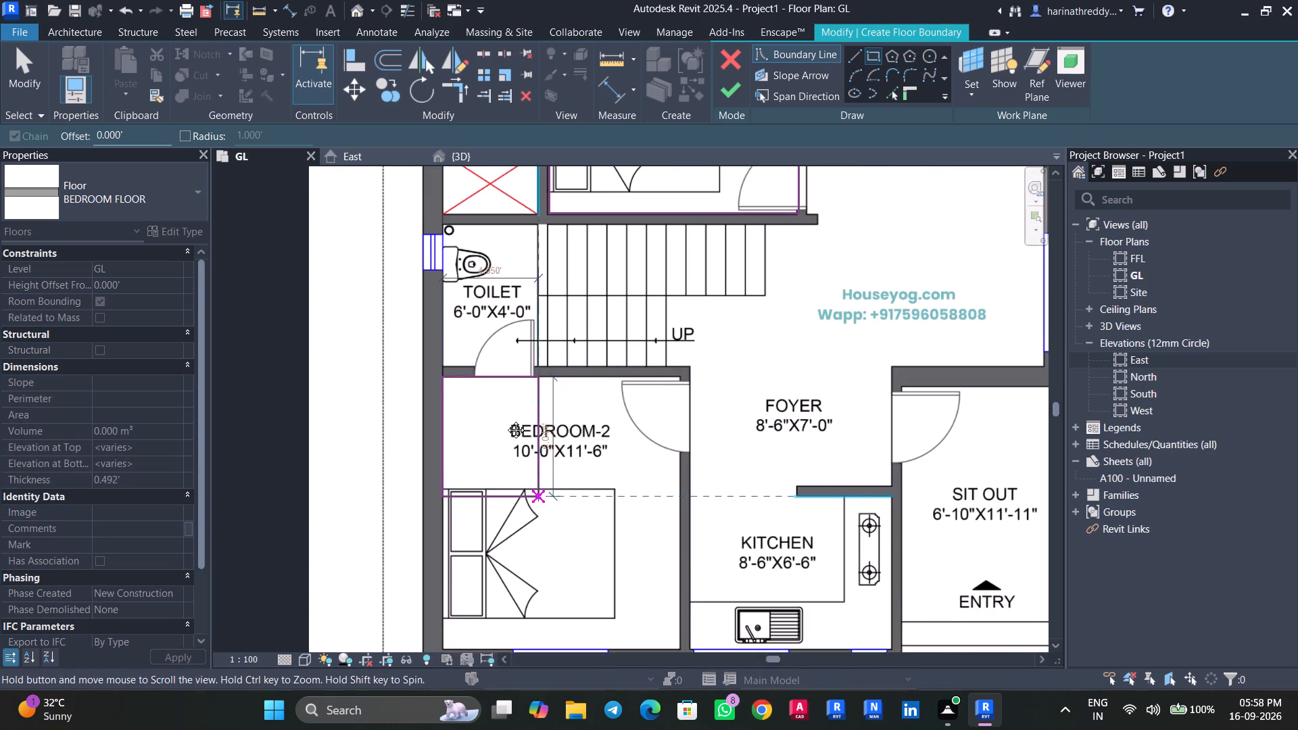
middle_drag(506, 420, 454, 195)
click(600, 339)
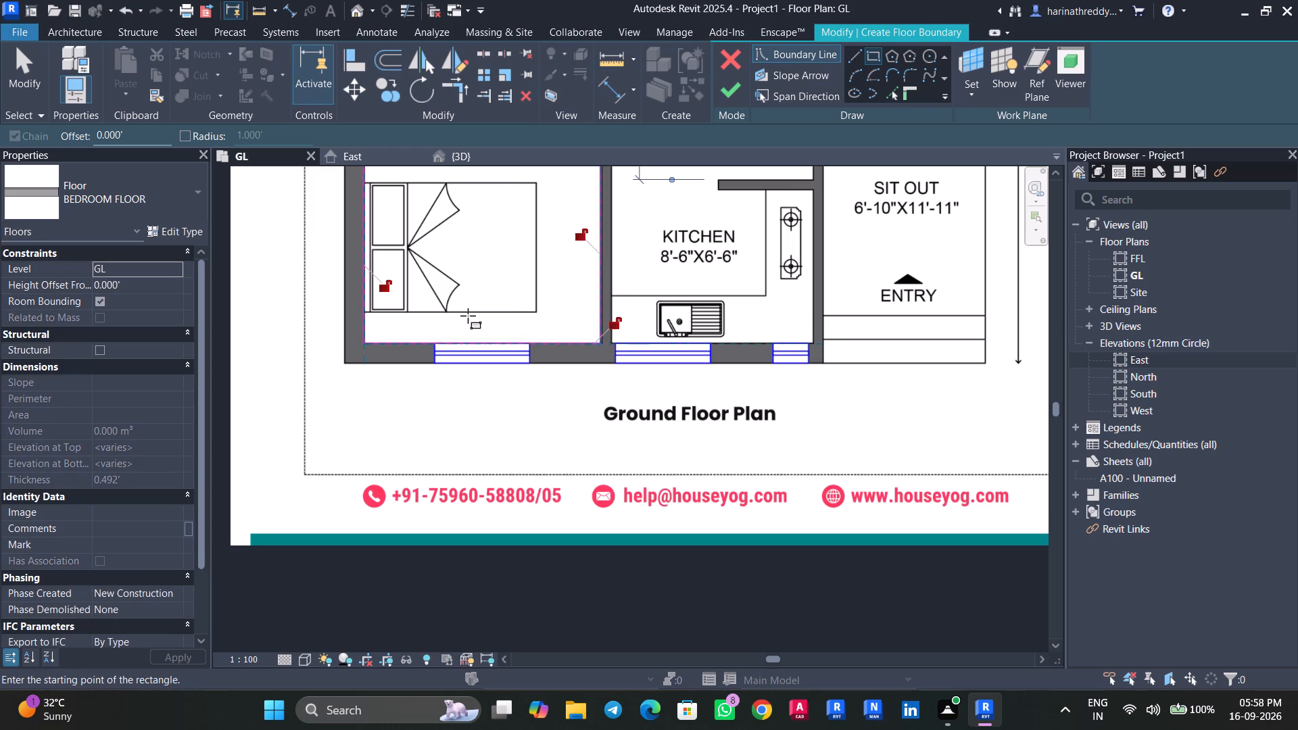
scroll(468, 316, down, 4)
middle_drag(556, 272, 569, 391)
click(738, 97)
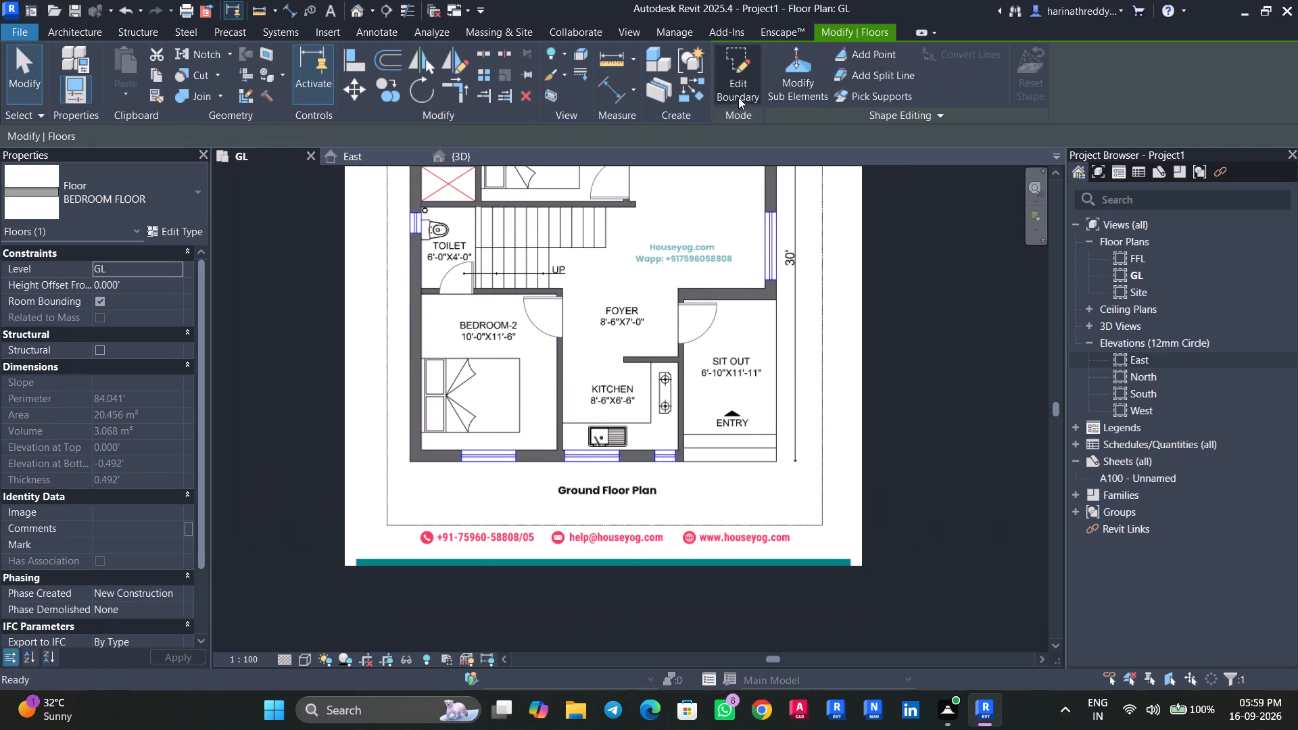
In the 3D view, set the new bedroom floor's height offset from level GL to 150 mm and check it around the house.
scroll(800, 317, down, 6)
click(490, 154)
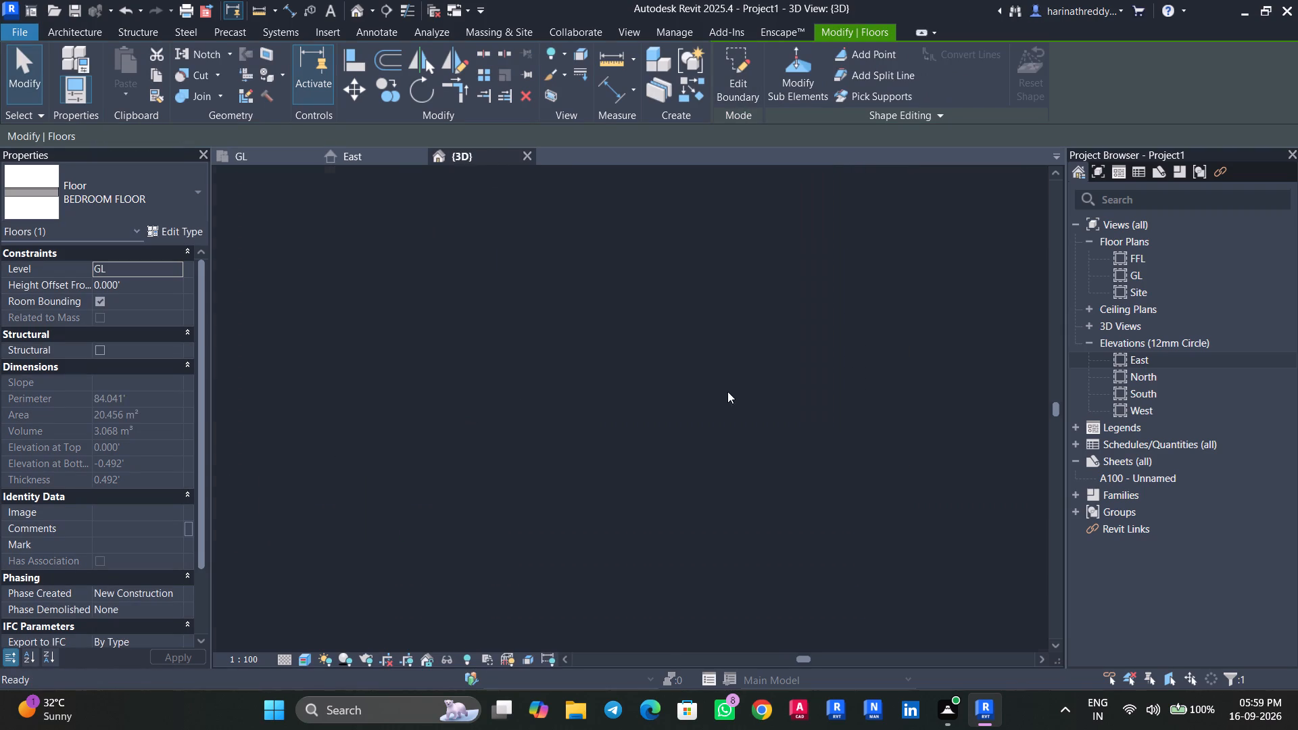
shift+middle_drag(773, 596, 731, 352)
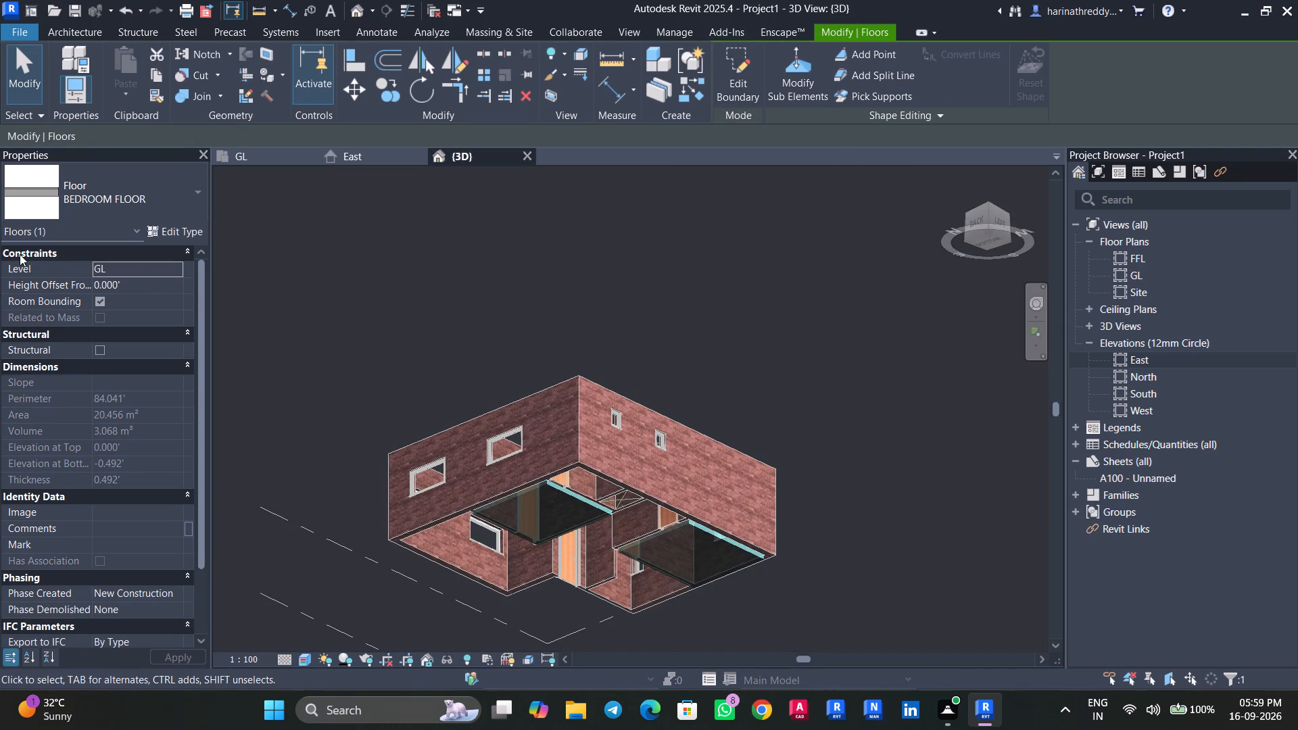
click(143, 285)
text(150)
text(MM)
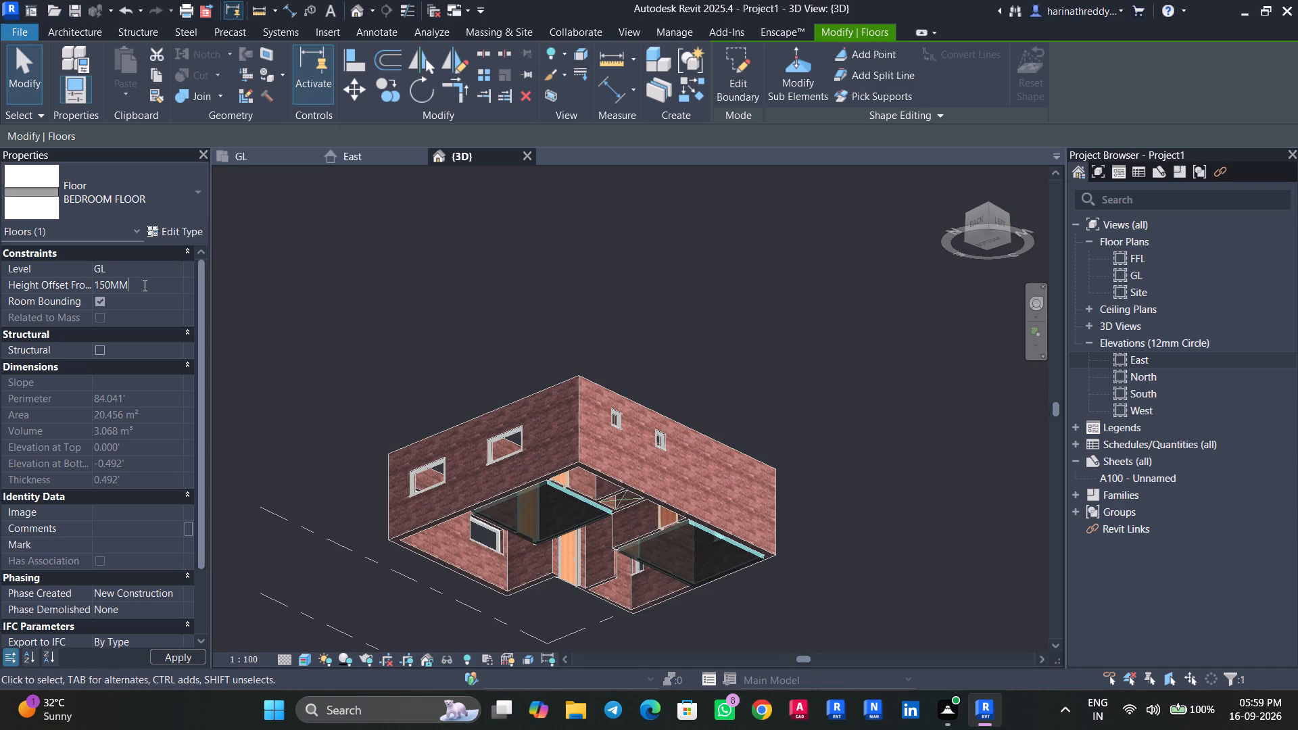
key(Return)
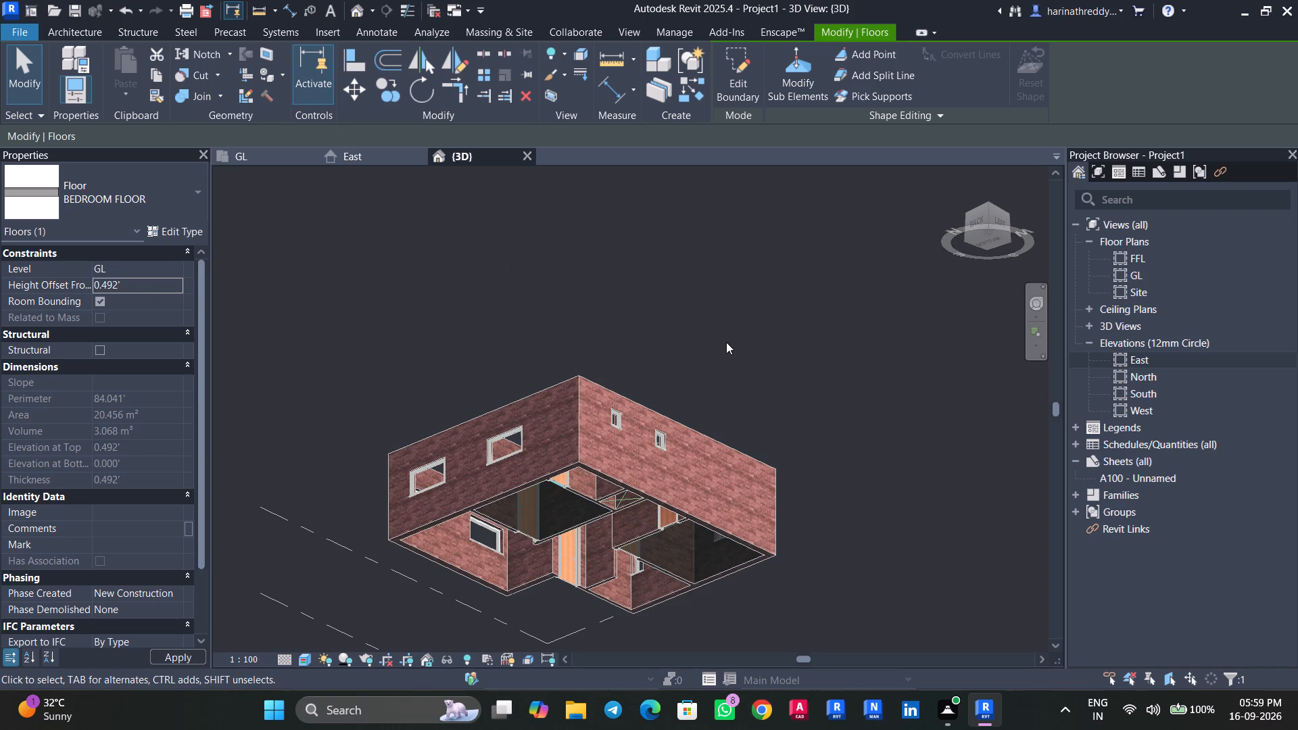
shift+middle_drag(738, 327, 726, 556)
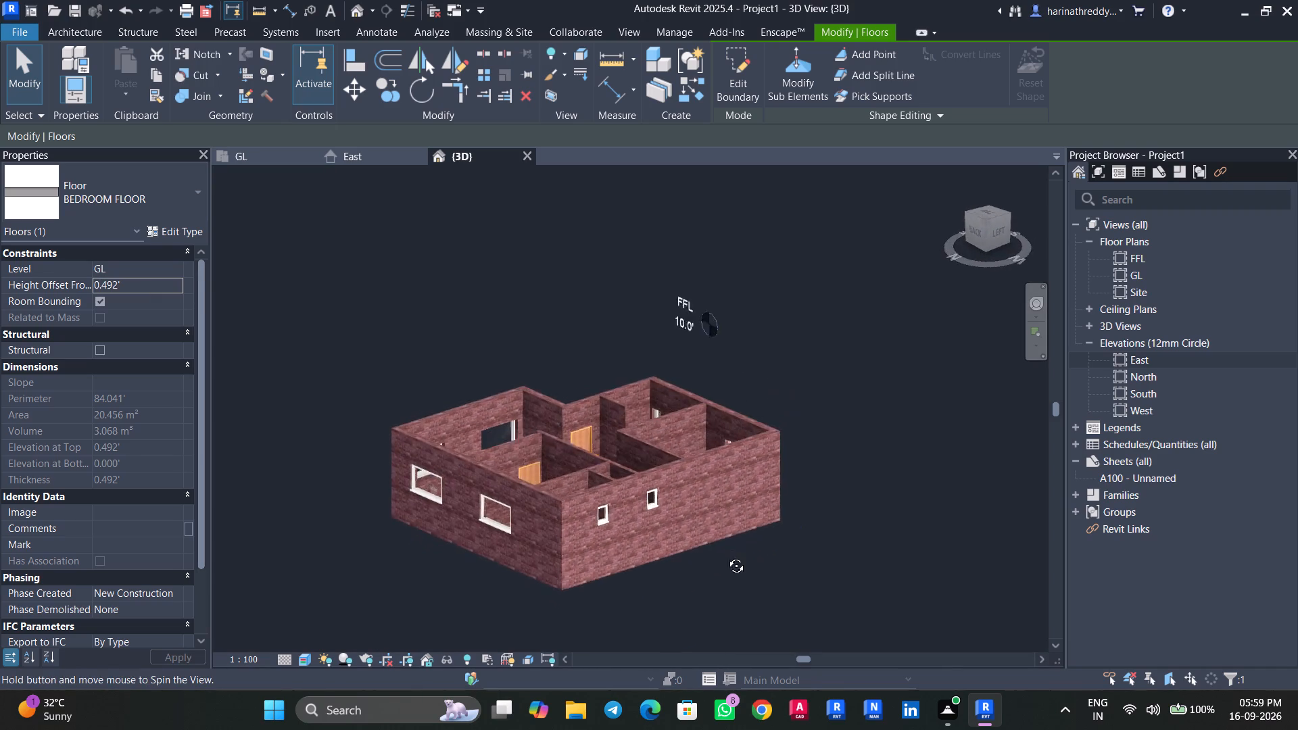
shift+middle_drag(726, 556, 760, 593)
In the GL floor plan, start a new architectural floor and duplicate the BEDROOM FLOOR type as TOILET FLOOR.
click(245, 154)
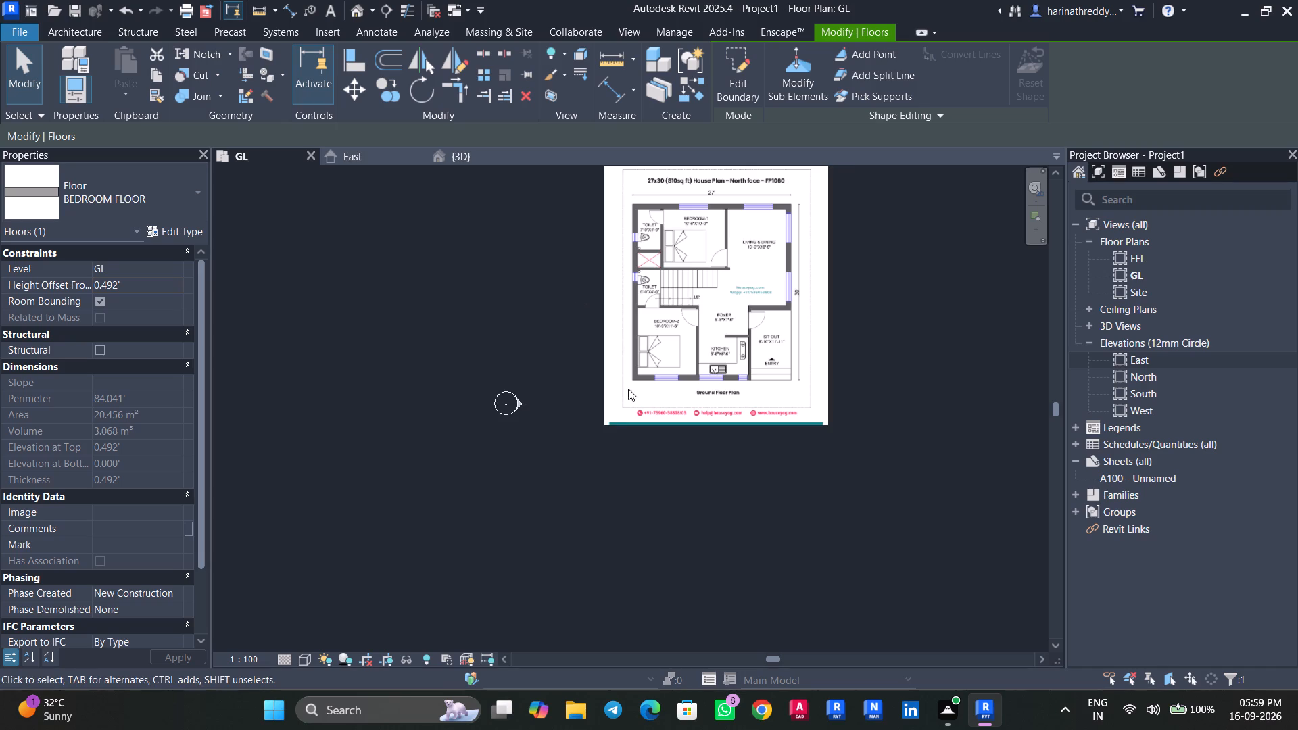
scroll(748, 354, up, 9)
key(Escape)
scroll(874, 385, down, 2)
middle_drag(873, 385, 748, 460)
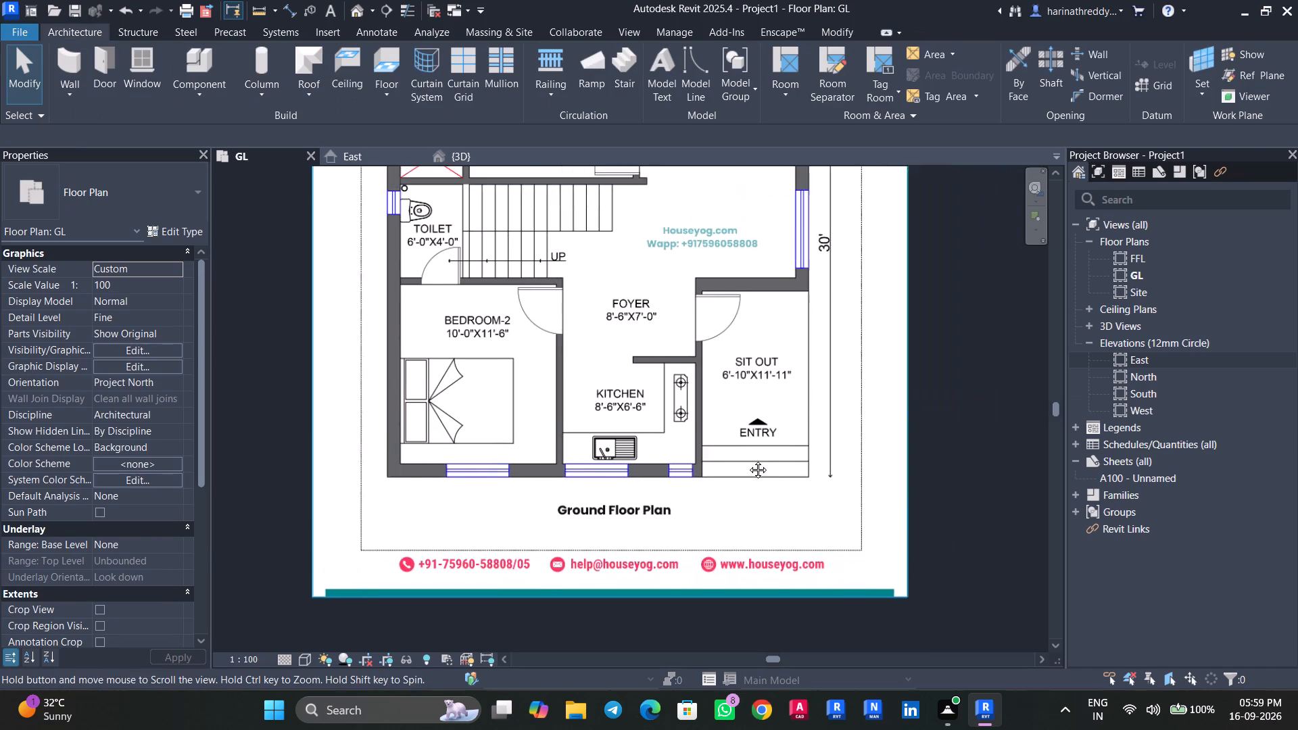
middle_drag(748, 460, 732, 481)
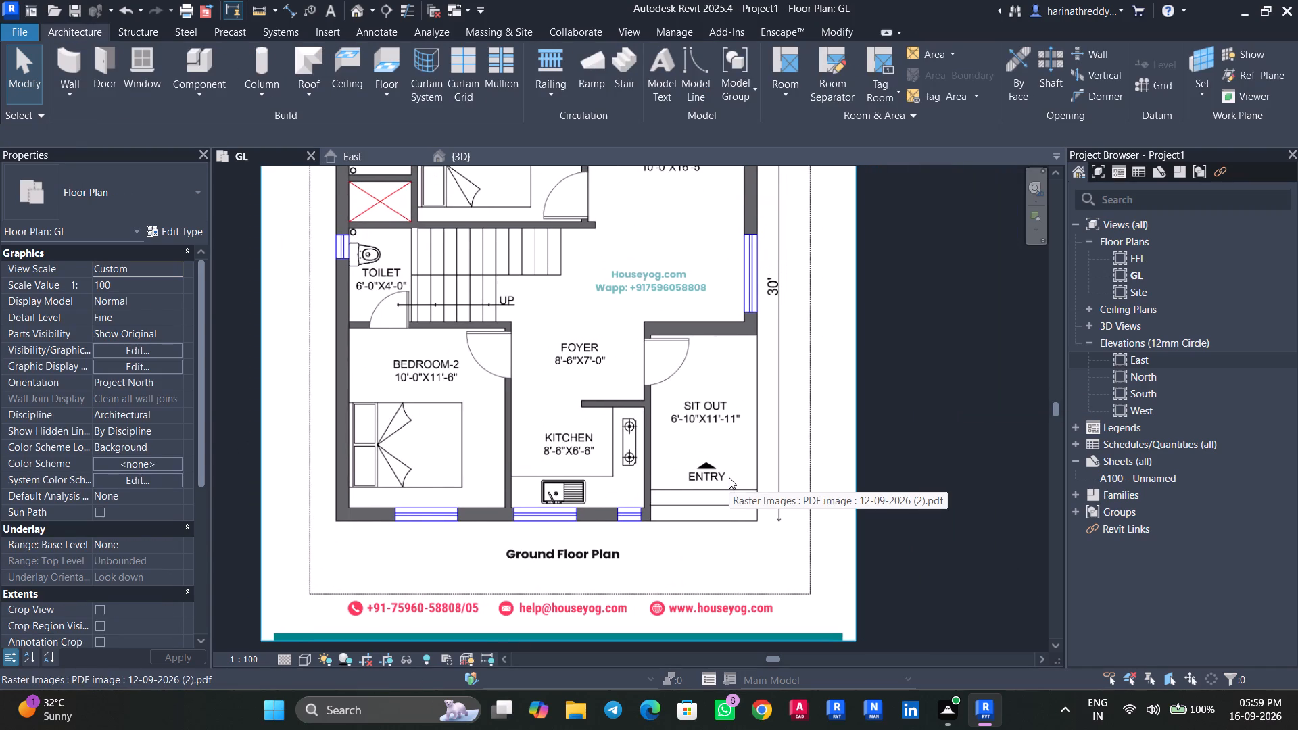
middle_drag(737, 477, 759, 654)
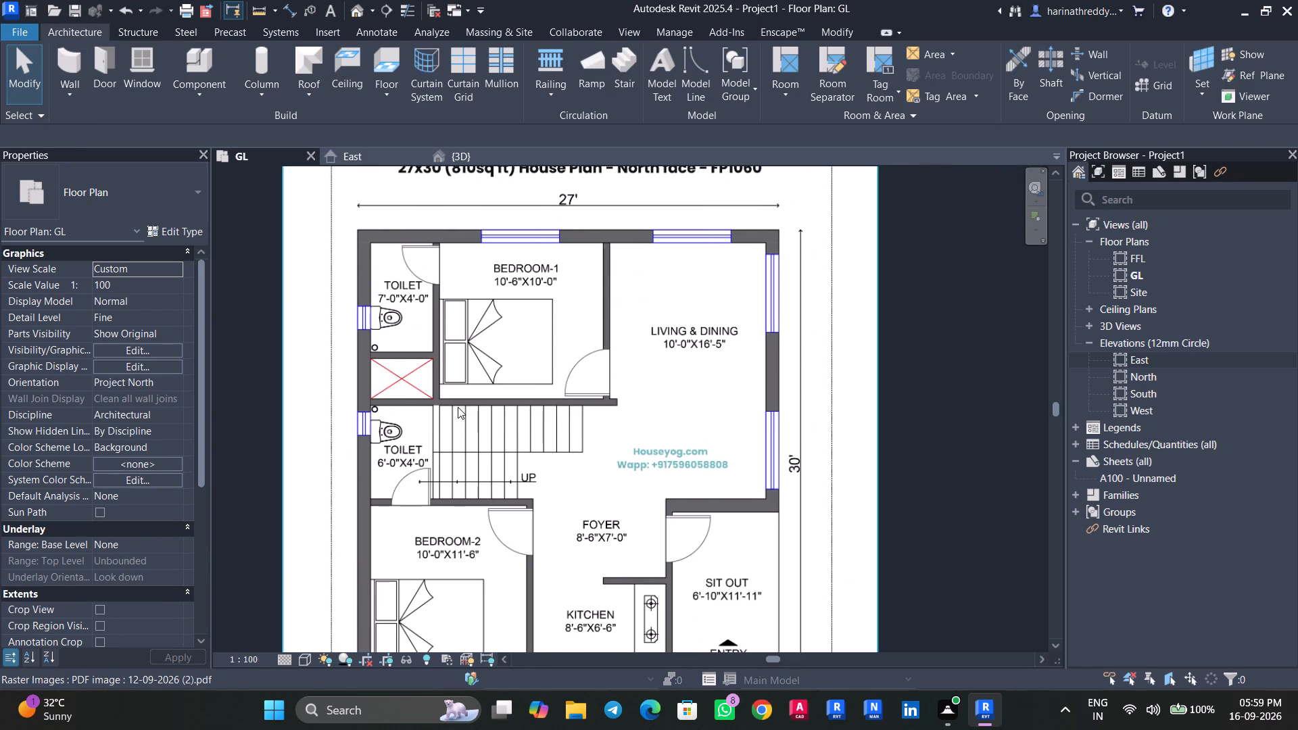
click(385, 98)
click(425, 125)
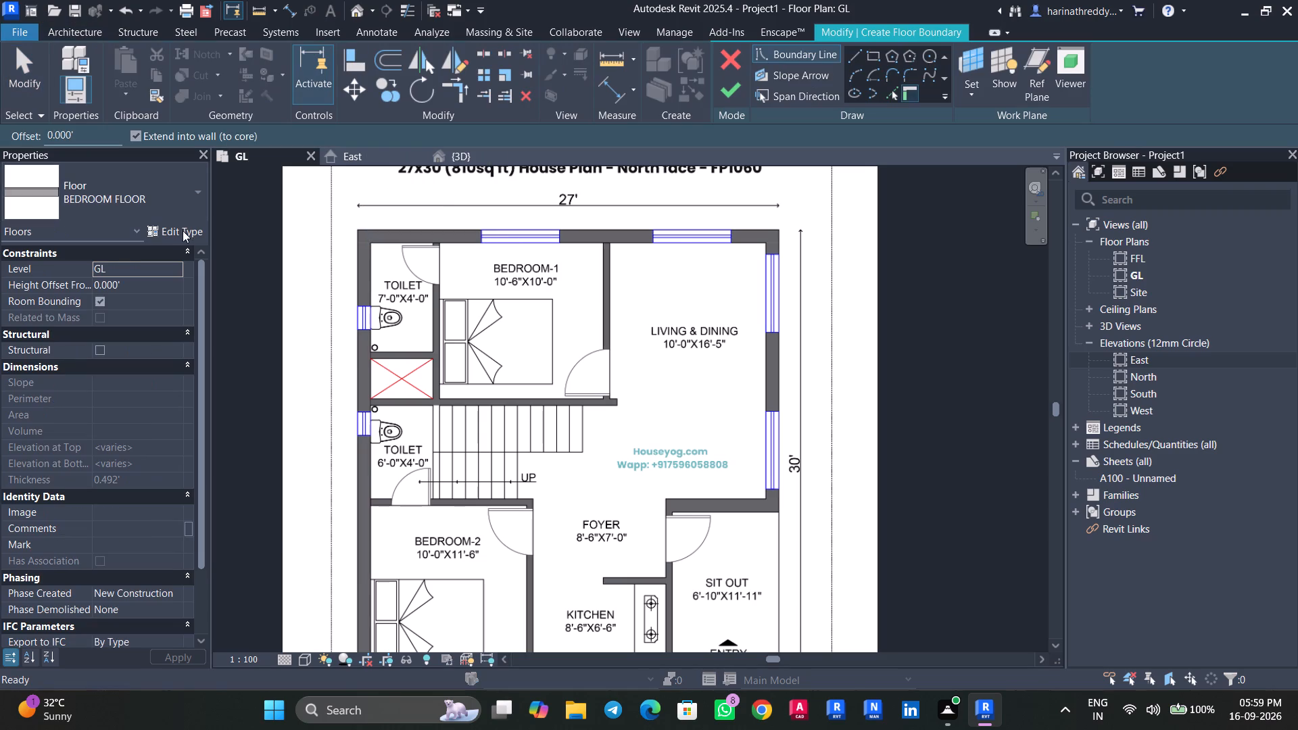
click(181, 234)
click(1199, 209)
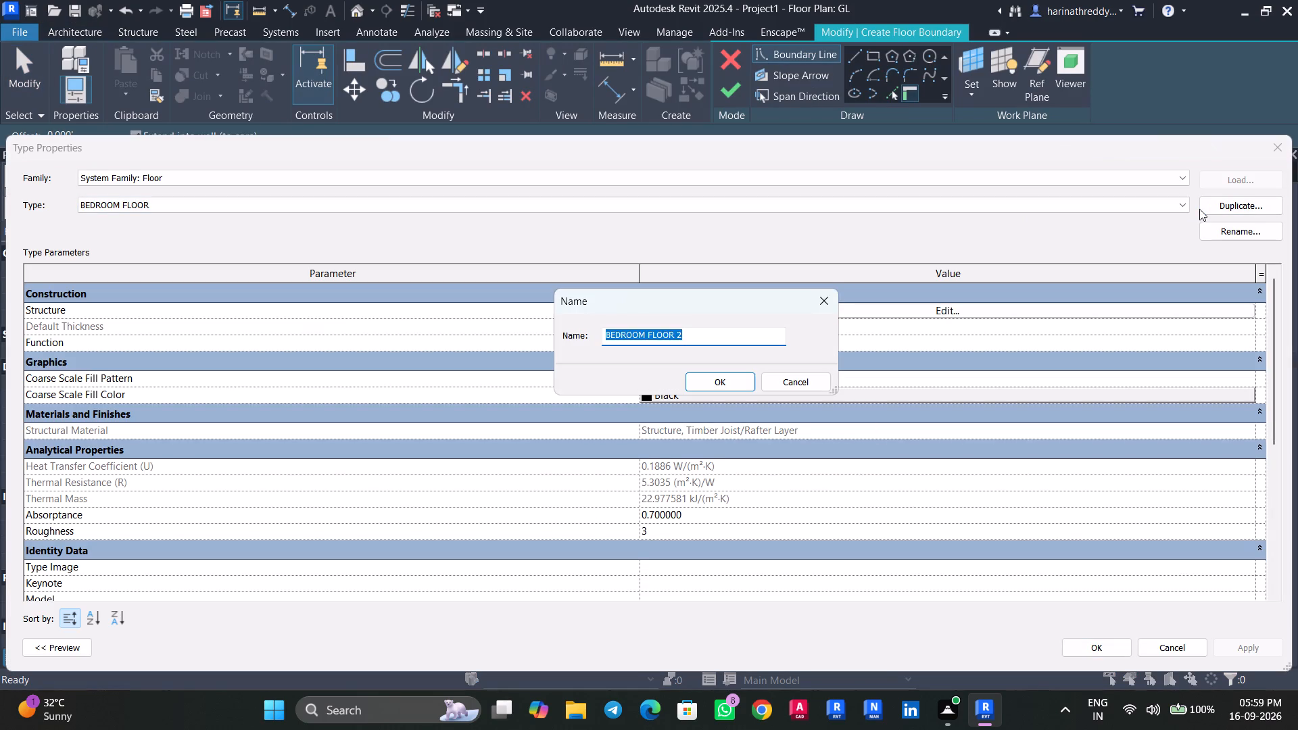
text(TOILET FLOOR)
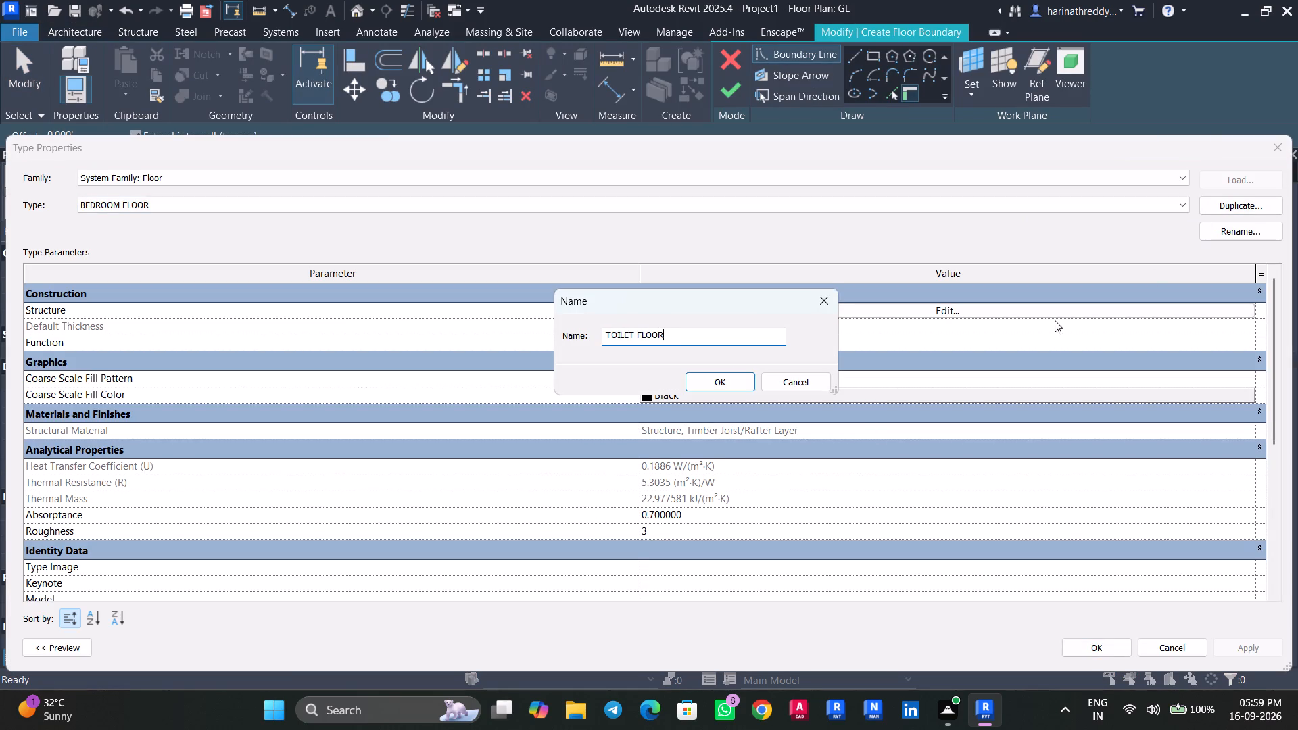
click(715, 394)
click(719, 388)
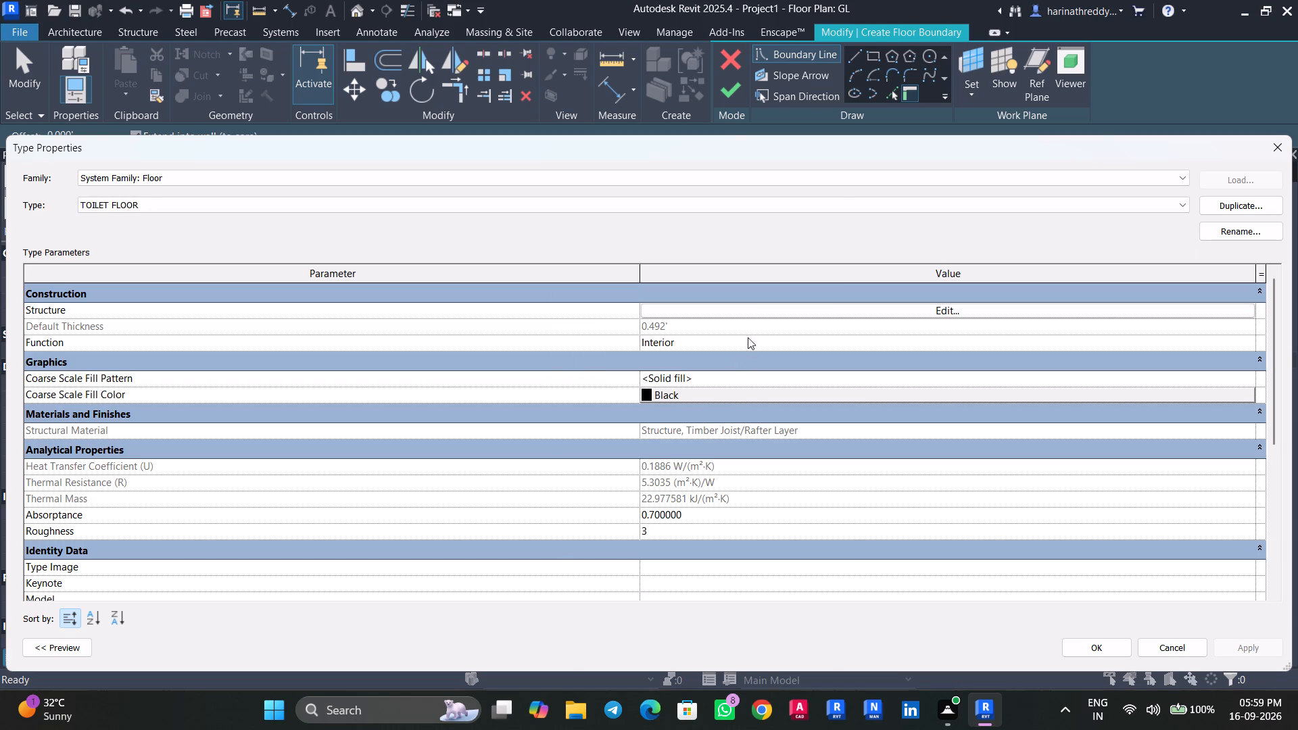
click(747, 317)
click(1080, 593)
click(1087, 601)
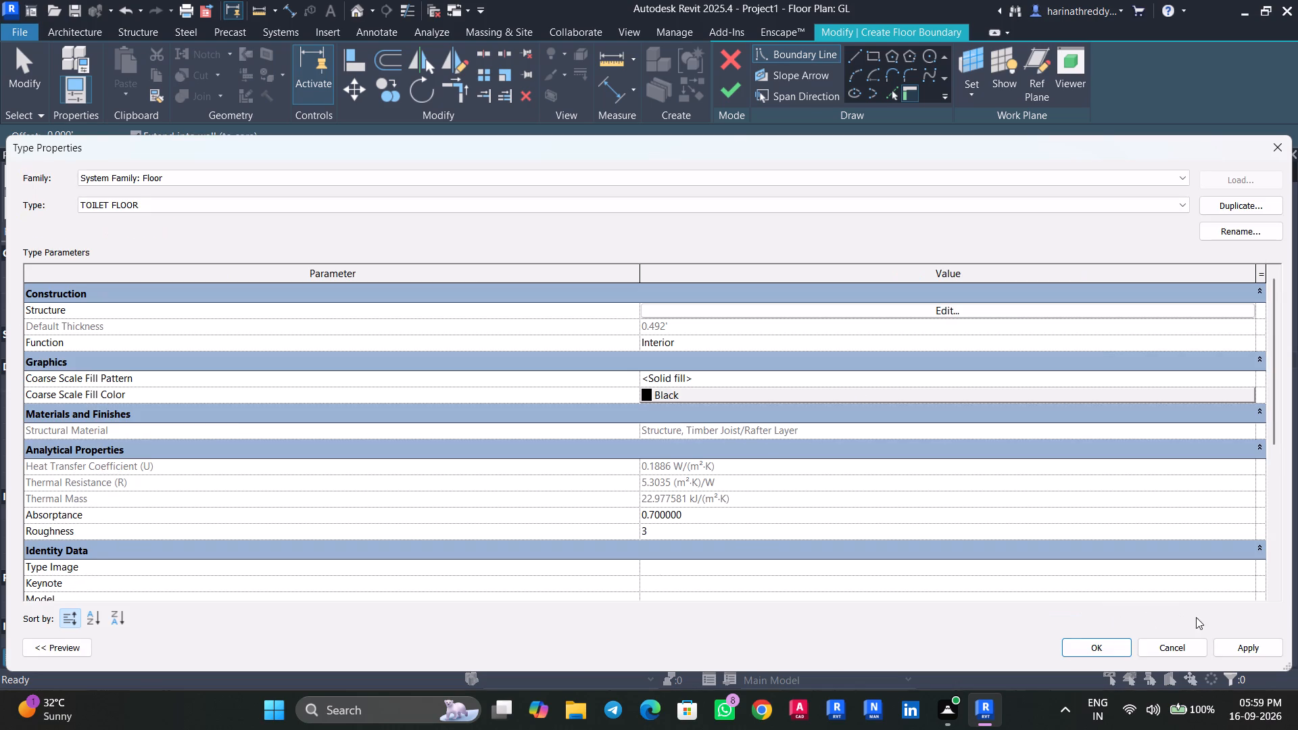
click(1232, 635)
click(1234, 642)
click(1099, 645)
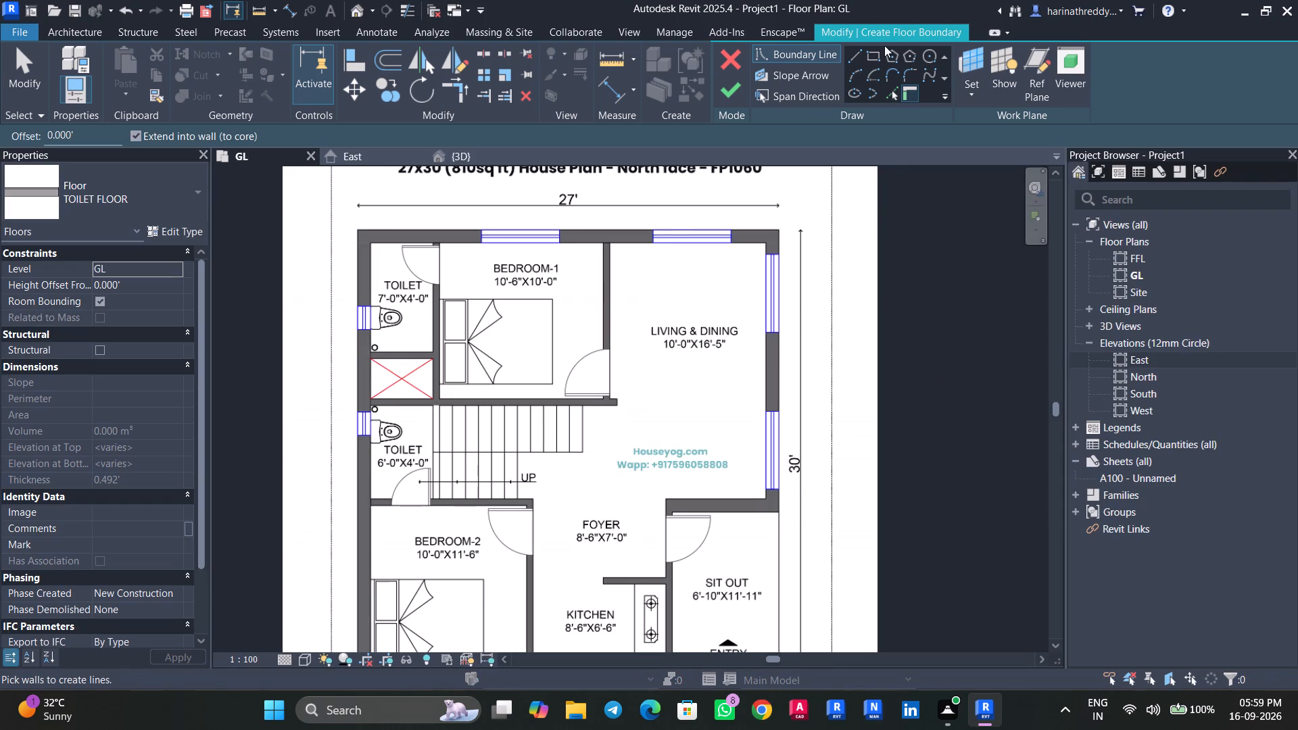
Sketch rectangular floor boundaries in both toilets, extending the lower toilet's rectangle through the wall to its door's Bedroom-2 side.
click(880, 55)
scroll(395, 285, up, 4)
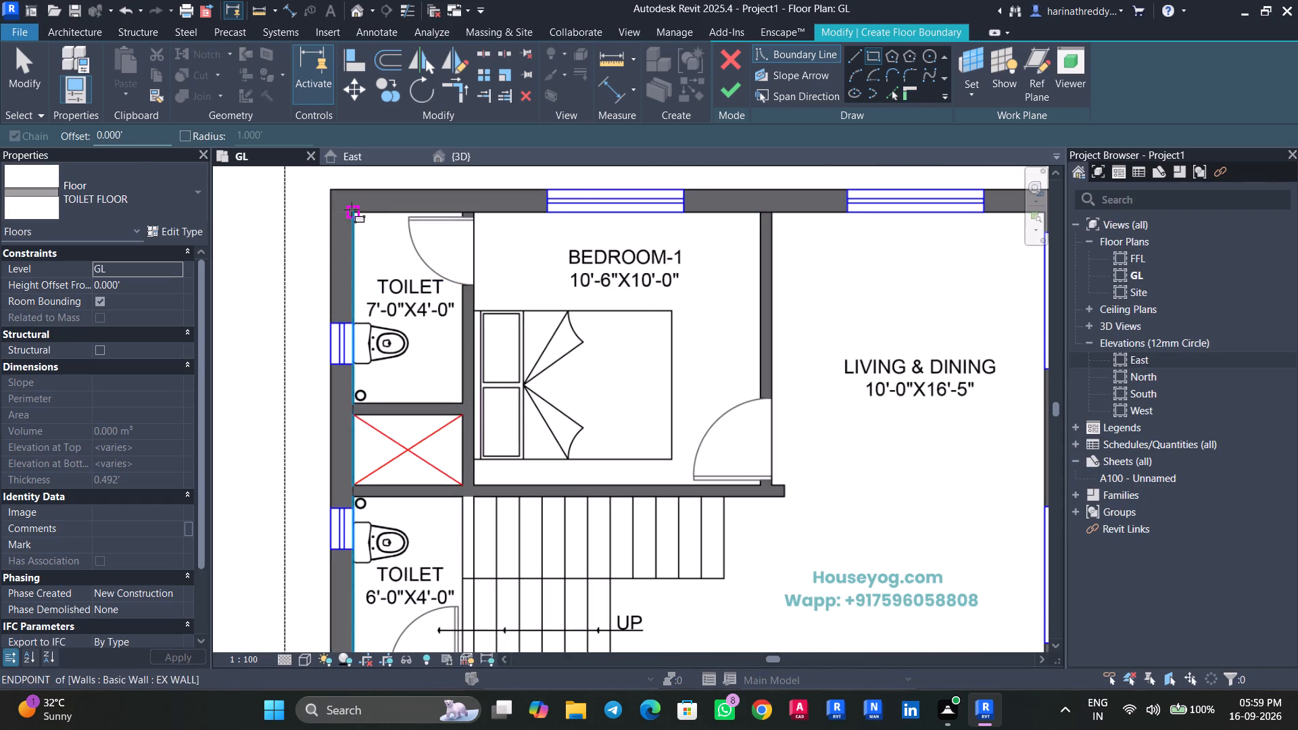
click(352, 210)
click(464, 402)
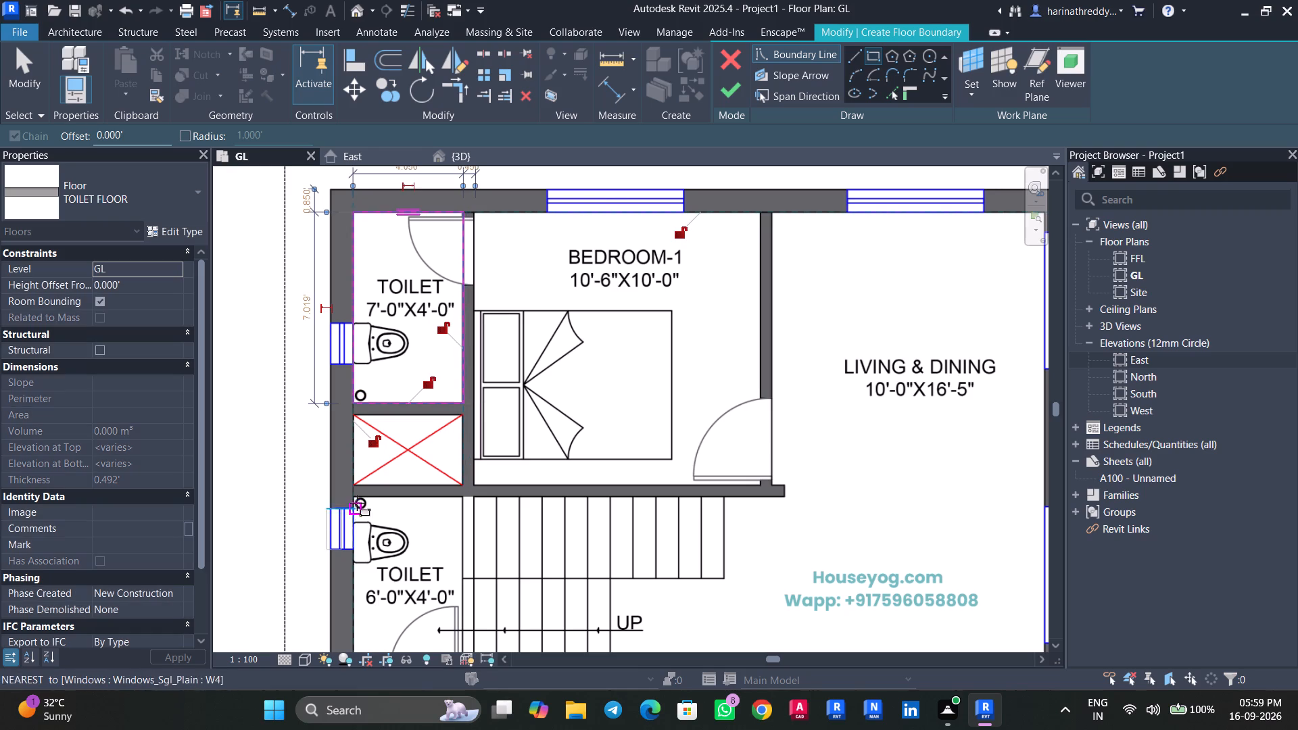
click(354, 495)
middle_drag(453, 630, 468, 404)
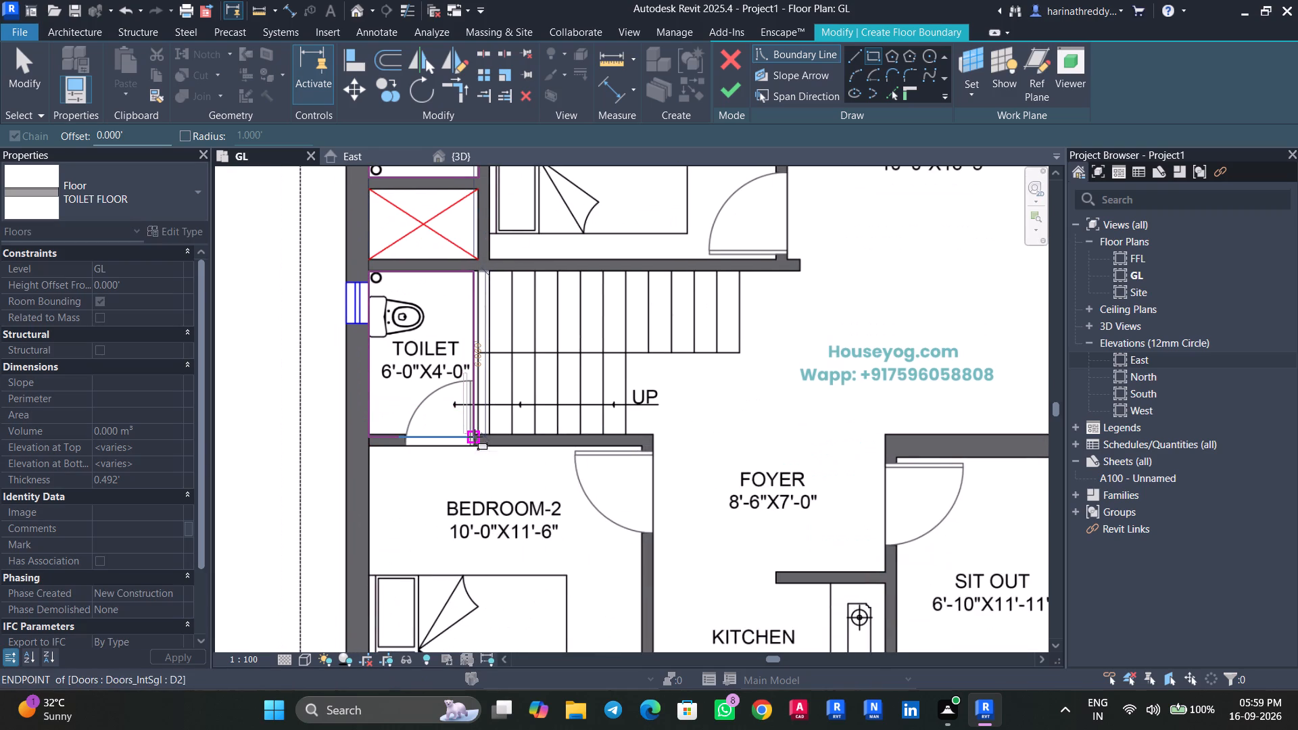
click(475, 446)
key(Escape)
Move the Bedroom-1 toilet boundary's door-side edge to the bedroom face of the wall, and finish the toilet floor sketch.
middle_drag(536, 333, 617, 573)
key(Escape)
click(554, 351)
scroll(554, 351, up, 1)
scroll(554, 351, down, 1)
scroll(554, 351, up, 3)
drag(560, 343, 585, 351)
key(Escape)
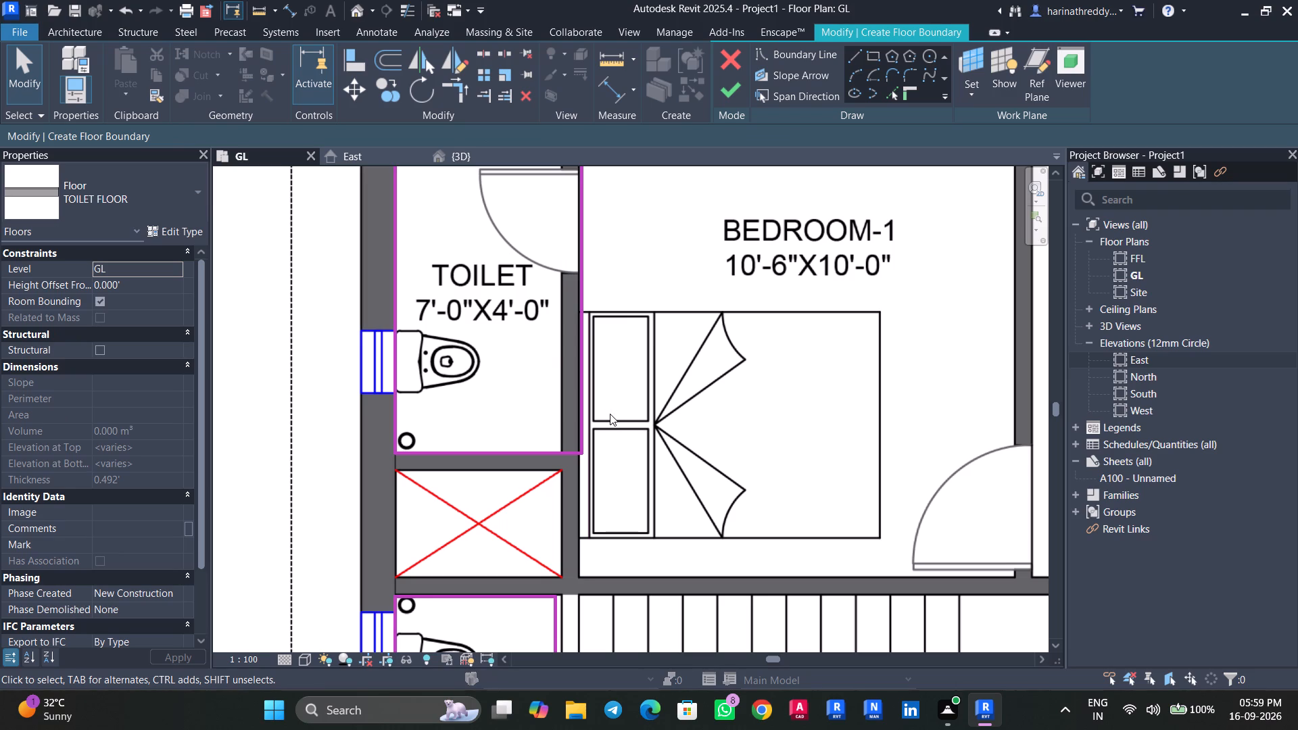
scroll(612, 412, down, 2)
scroll(612, 412, up, 1)
scroll(612, 412, down, 1)
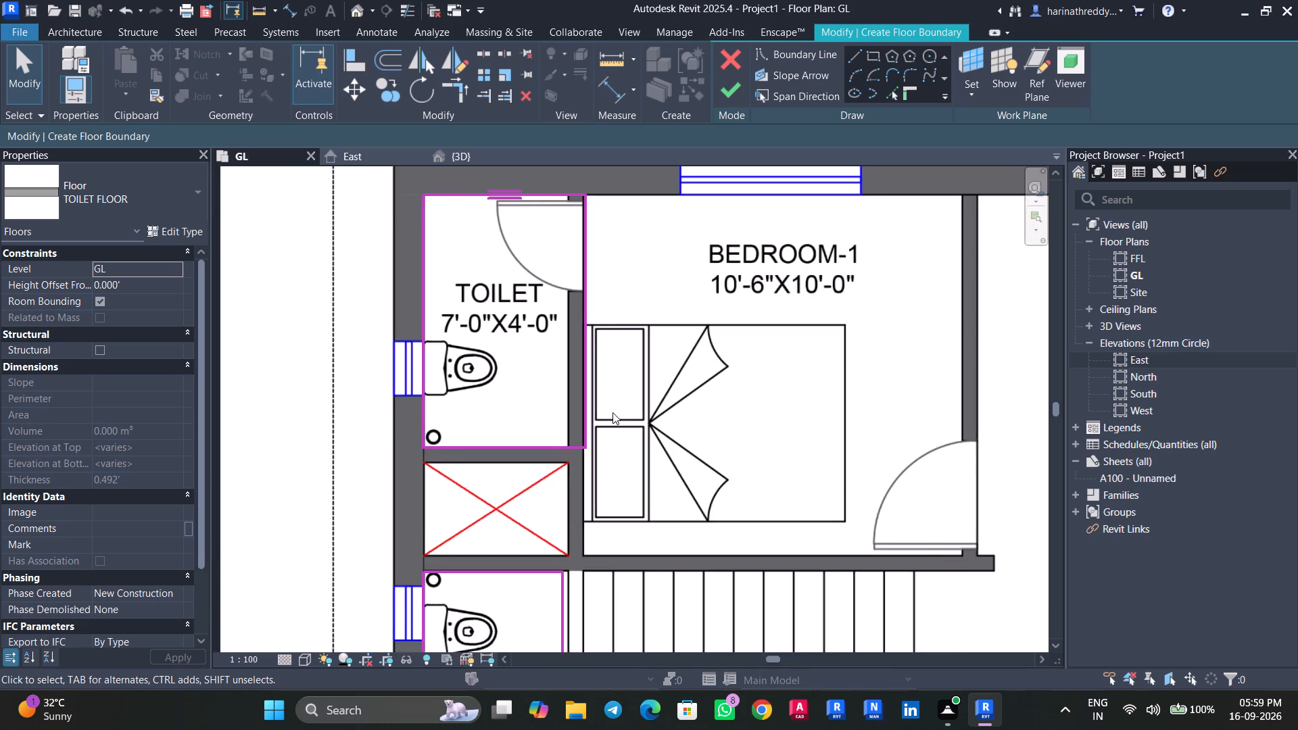
middle_drag(613, 412, 625, 261)
scroll(549, 524, up, 1)
scroll(549, 524, down, 1)
scroll(549, 524, up, 2)
middle_drag(552, 518, 543, 488)
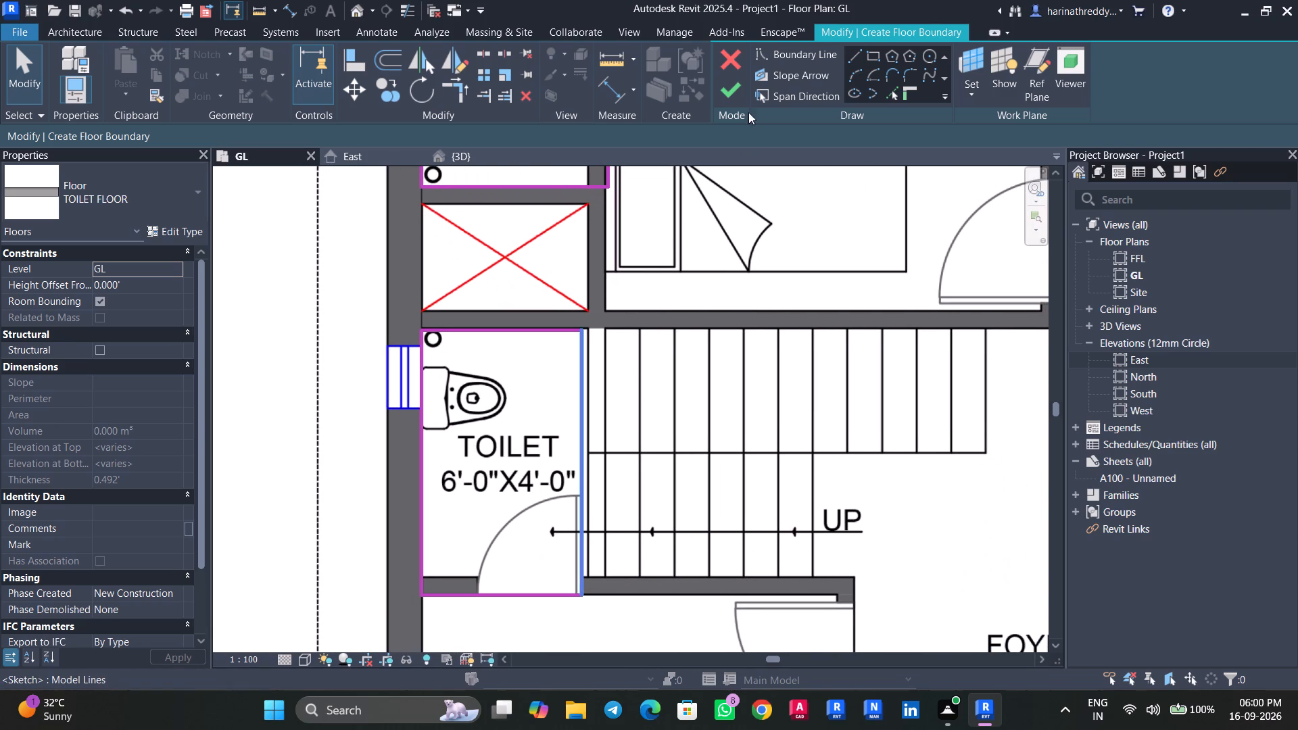
click(734, 92)
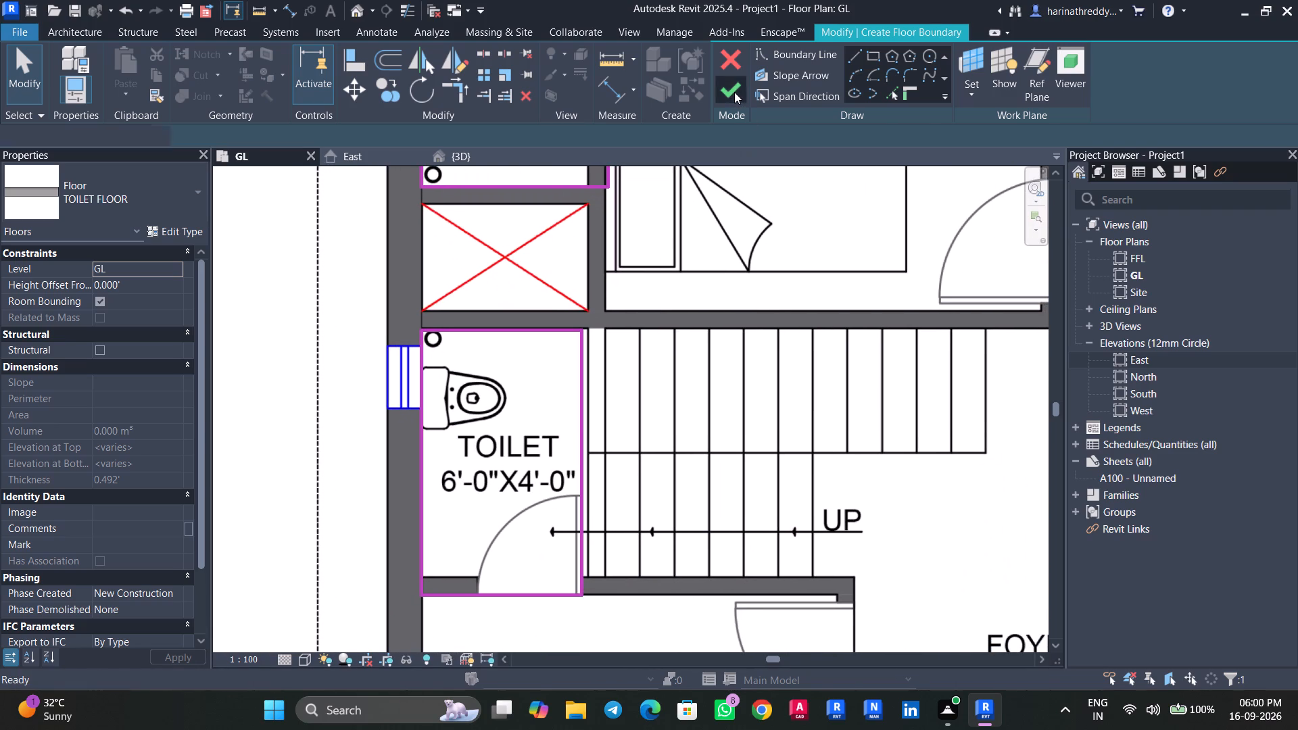
Edit the bedroom floor's boundary, extending Bedroom-2's door-side edge to the foyer face of the wall, and finish the sketch.
scroll(758, 339, down, 3)
middle_drag(734, 478, 526, 379)
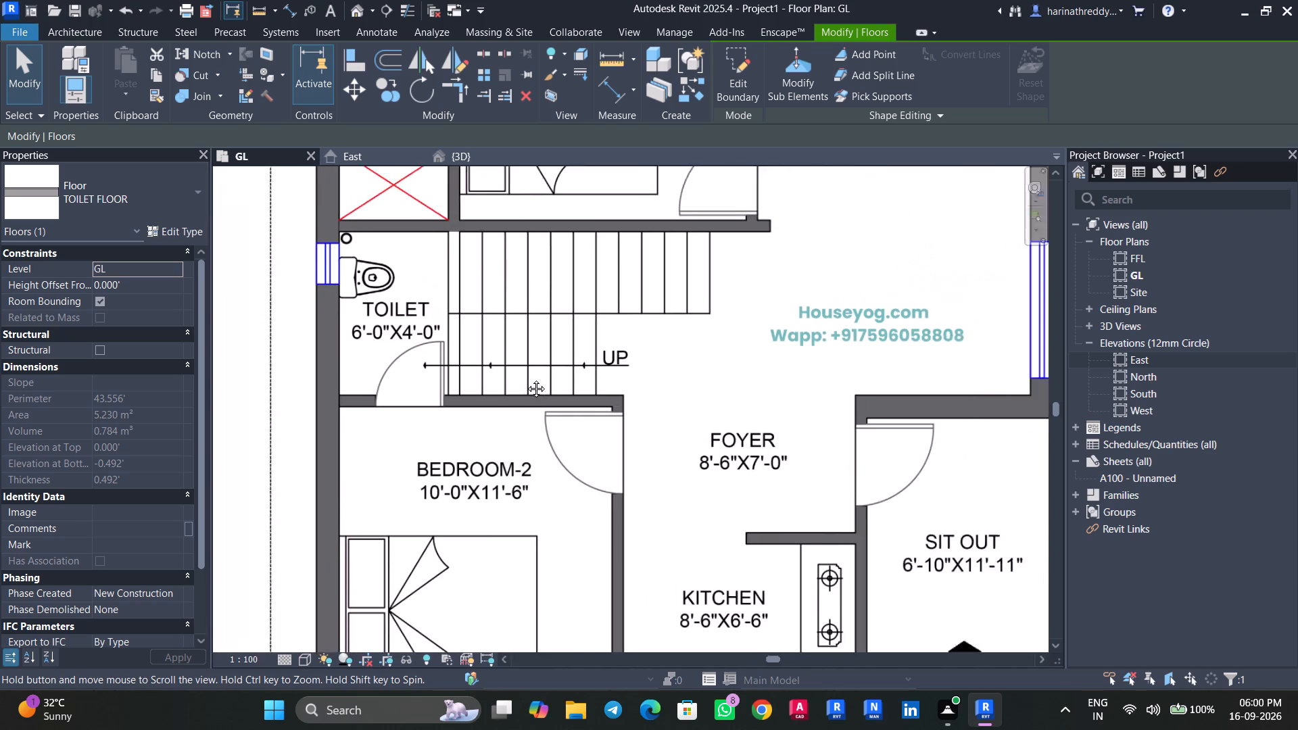
middle_drag(526, 379, 442, 262)
key(Tab)
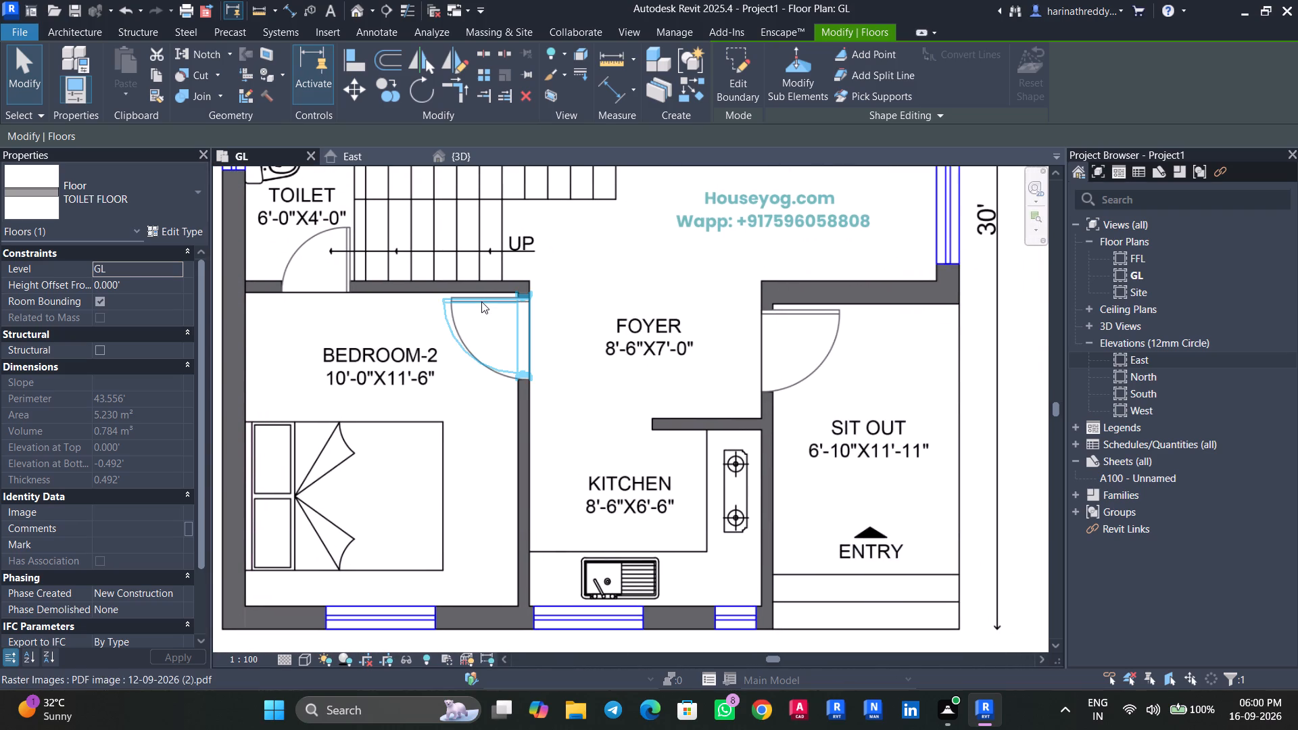
click(411, 301)
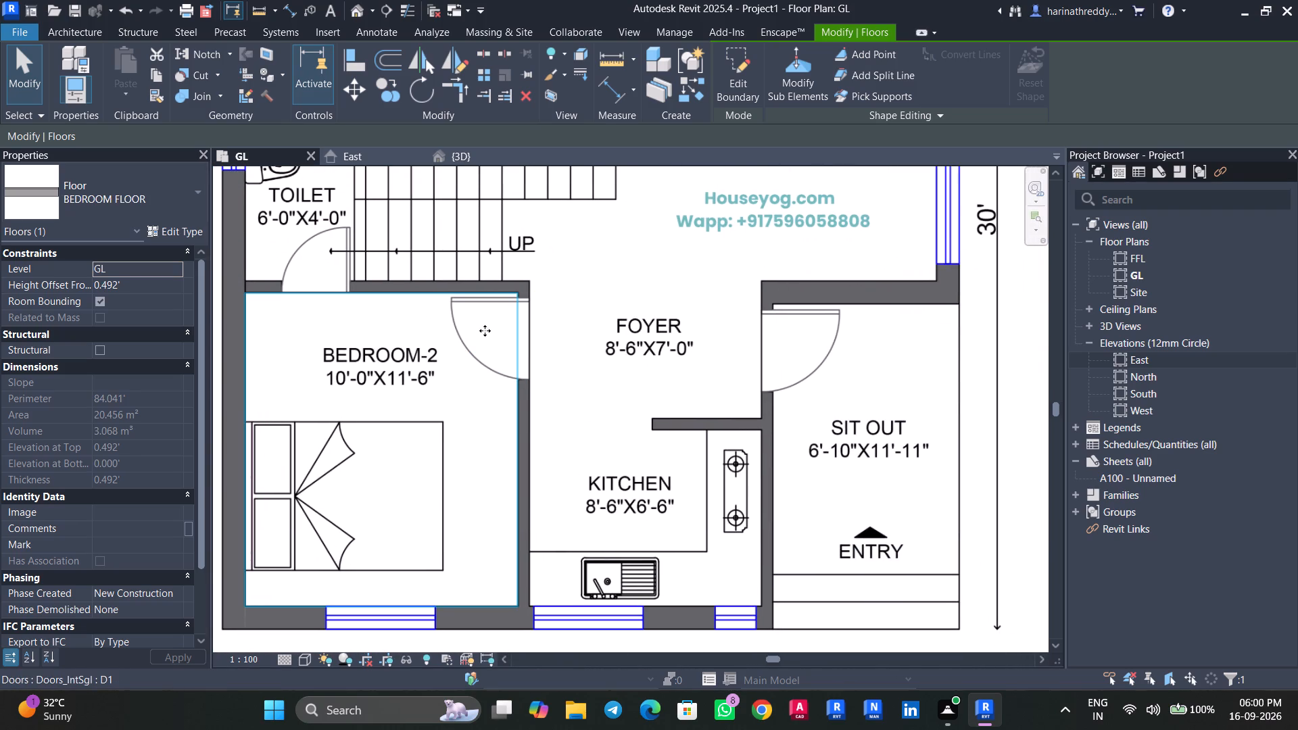
click(736, 89)
scroll(507, 351, up, 4)
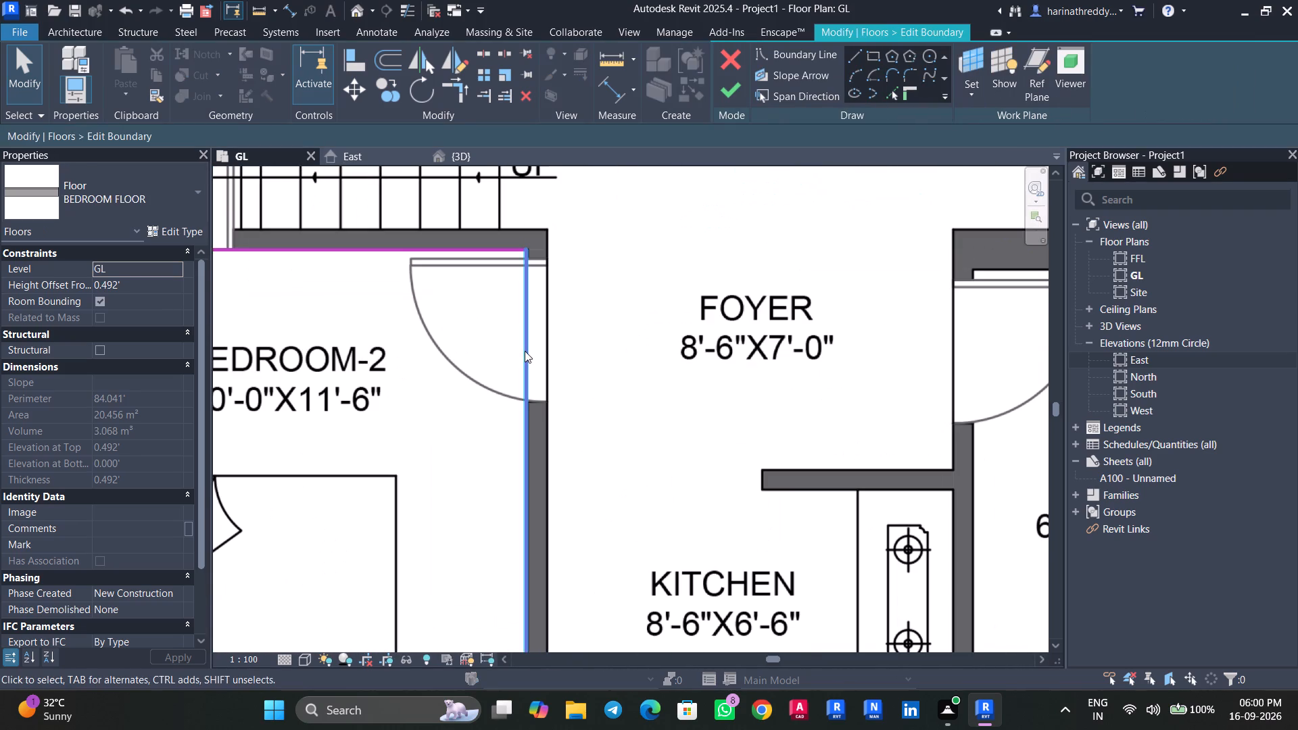
drag(525, 351, 550, 358)
click(732, 92)
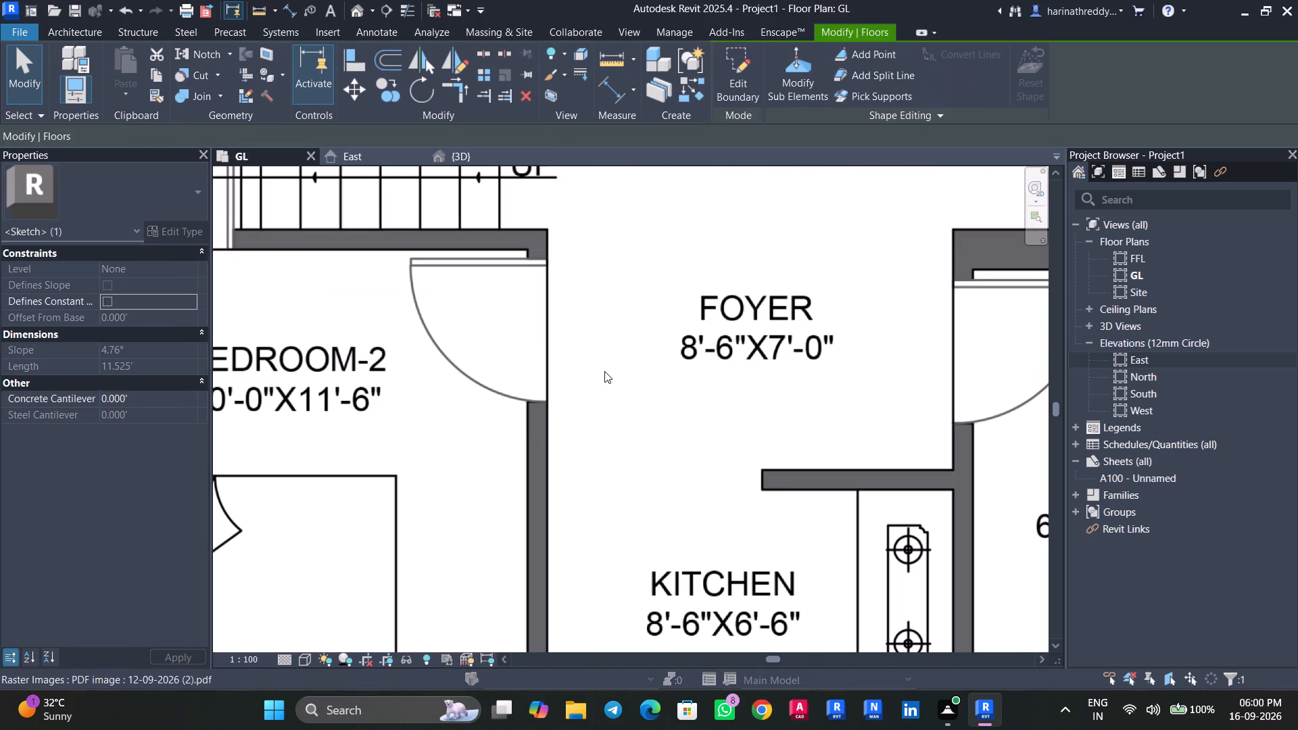
Start another architectural floor and duplicate the TOILET FLOOR type as KITCHEN FLOOR.
scroll(598, 365, down, 3)
middle_drag(621, 392, 474, 424)
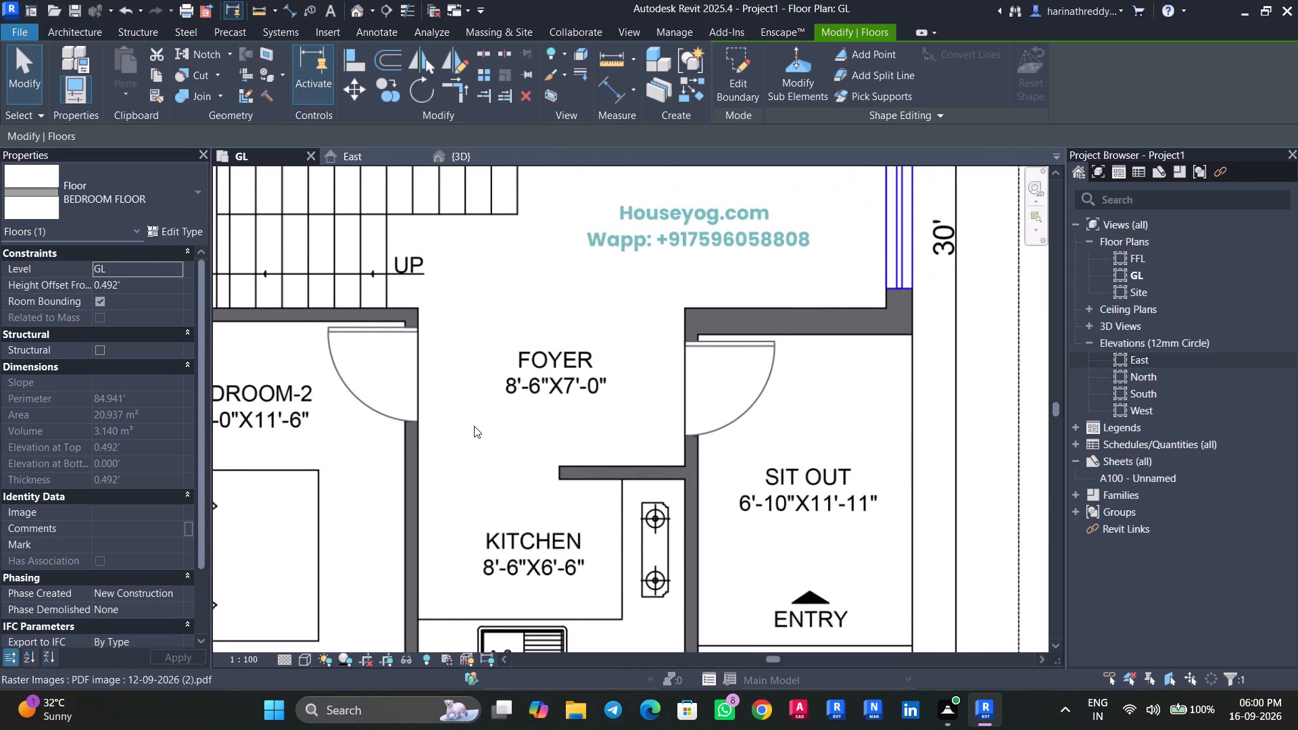
scroll(474, 426, down, 3)
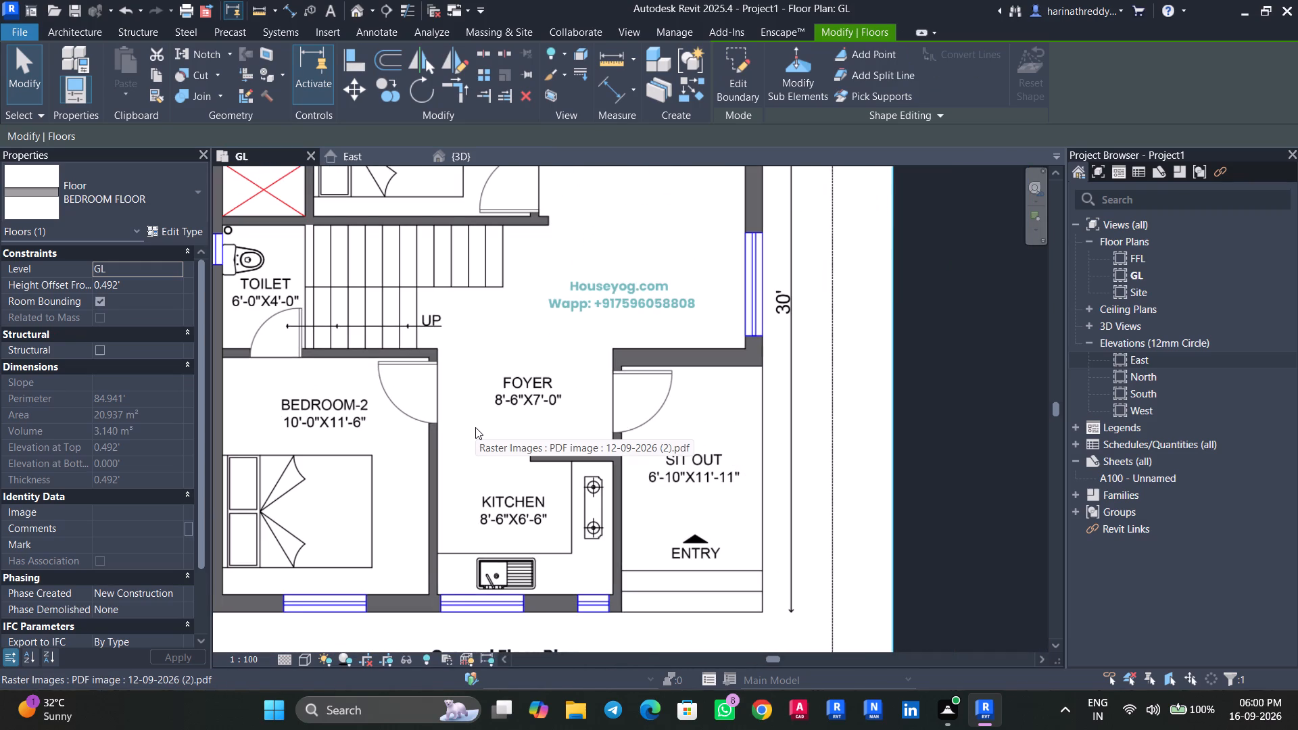
scroll(501, 437, down, 3)
middle_drag(525, 426, 557, 502)
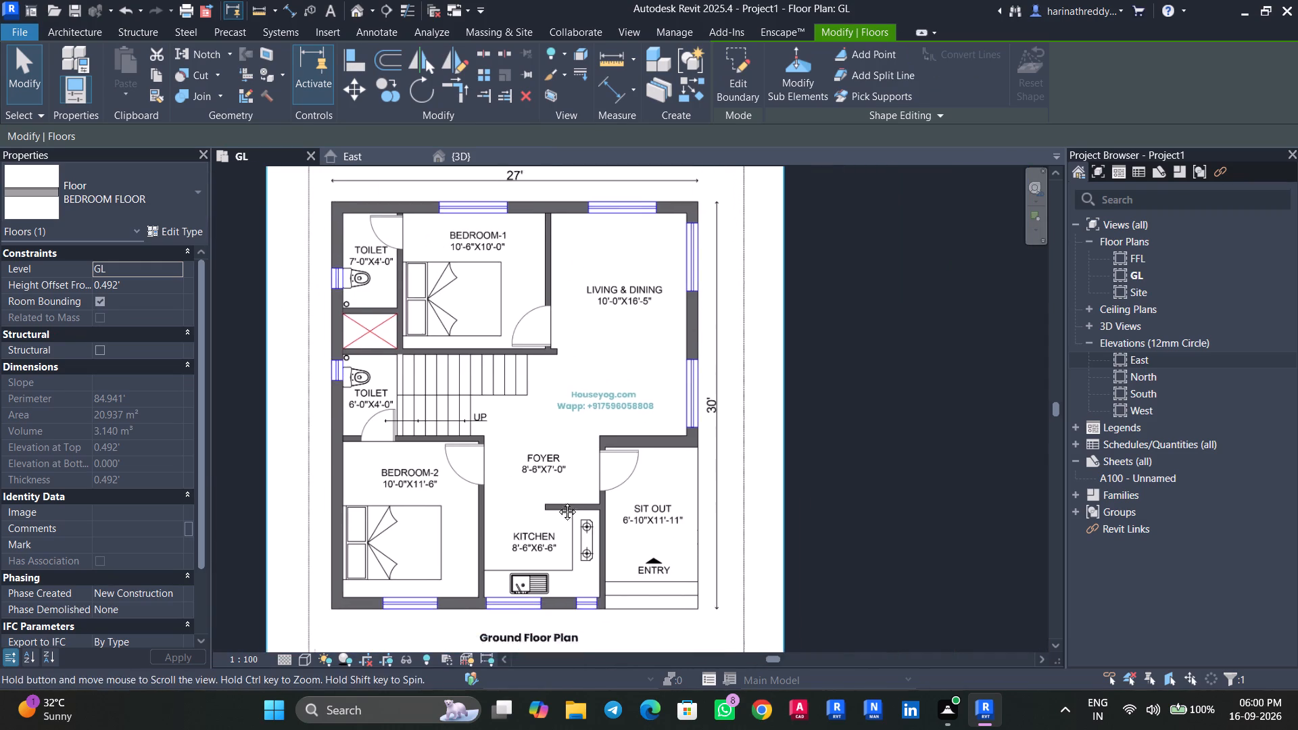
middle_drag(557, 502, 559, 510)
click(47, 26)
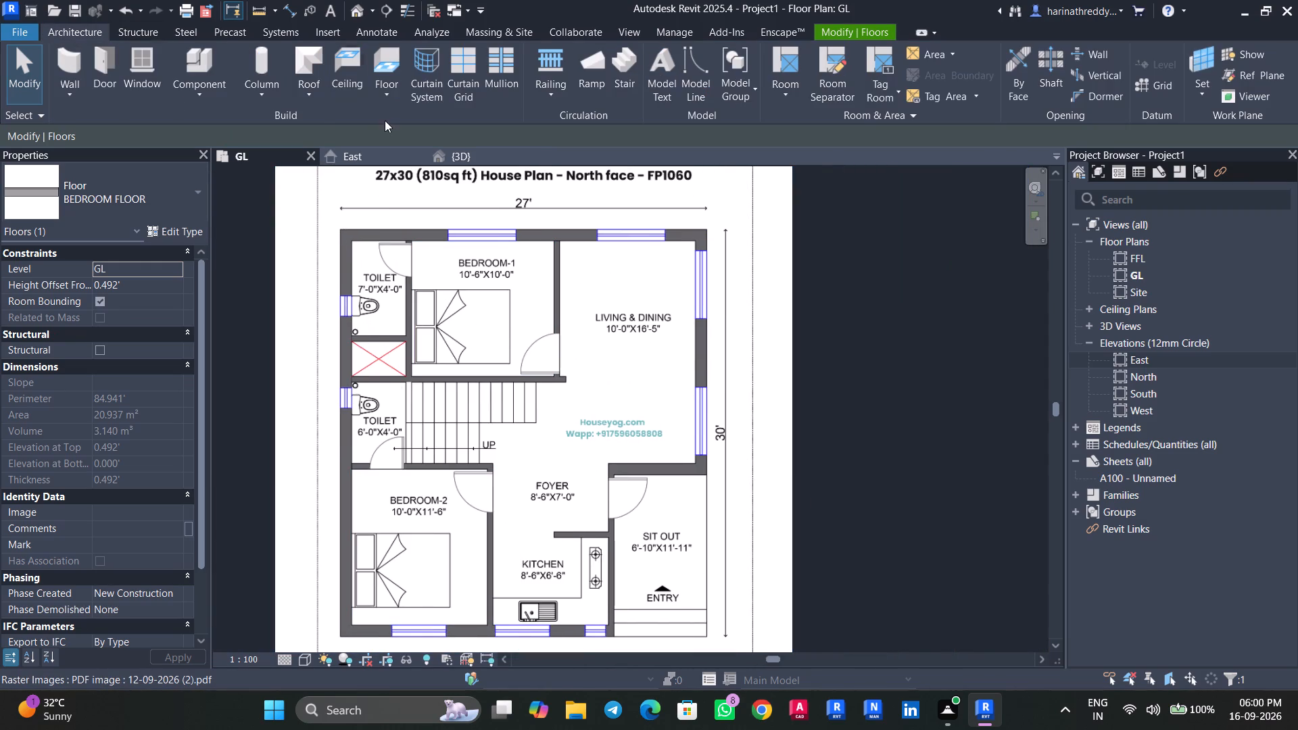
click(380, 97)
click(385, 122)
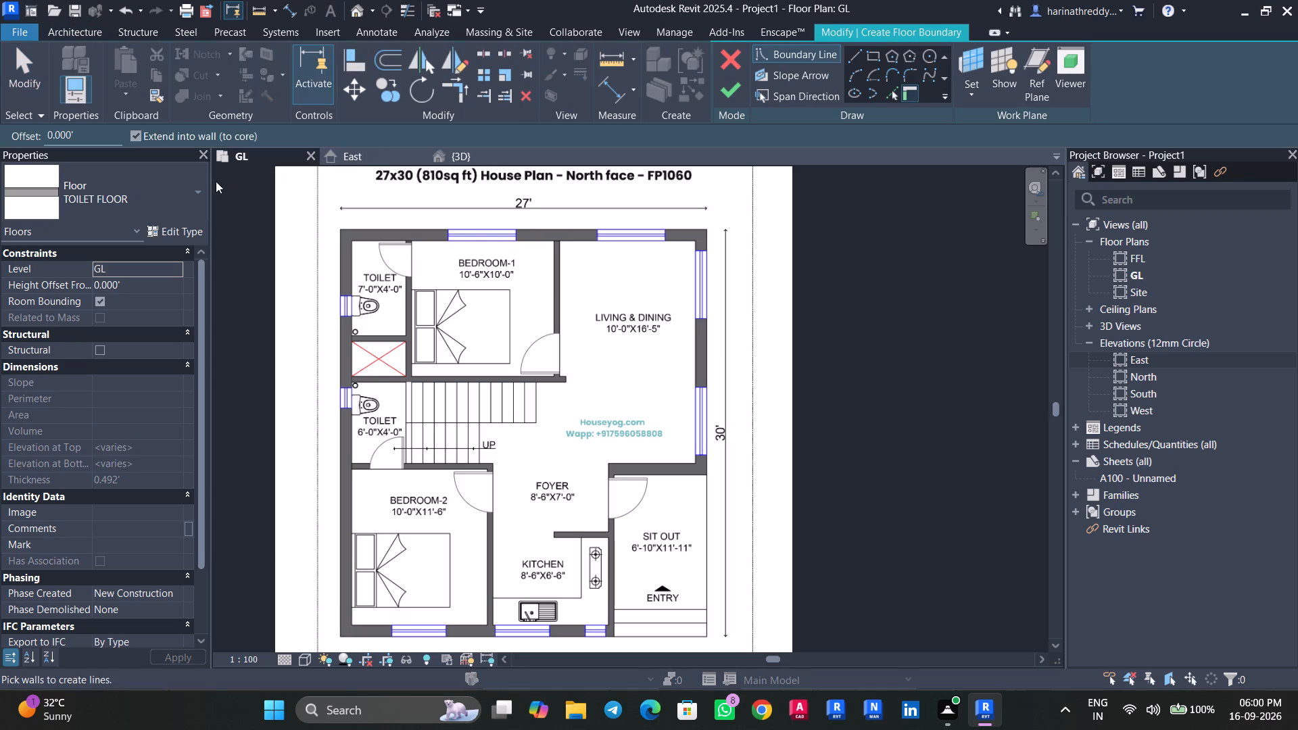
click(168, 232)
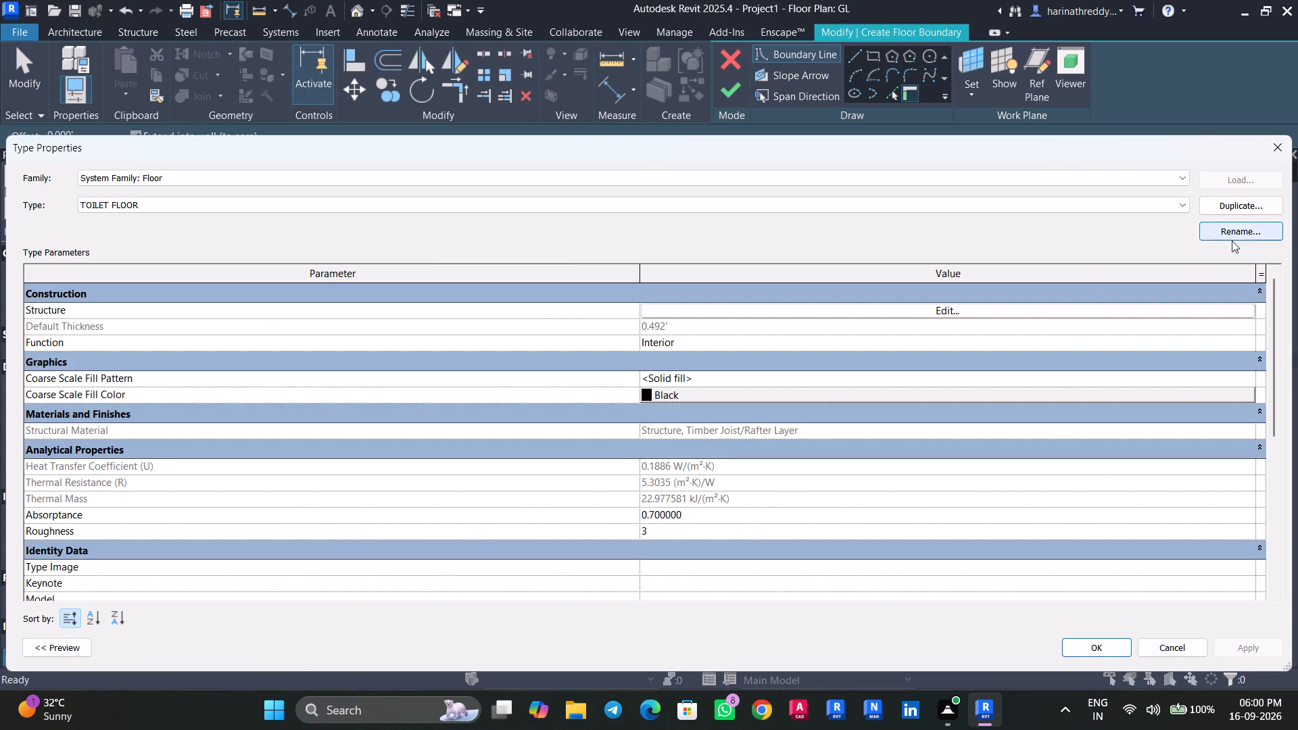
click(1232, 208)
text(KITCHEN FLOOR)
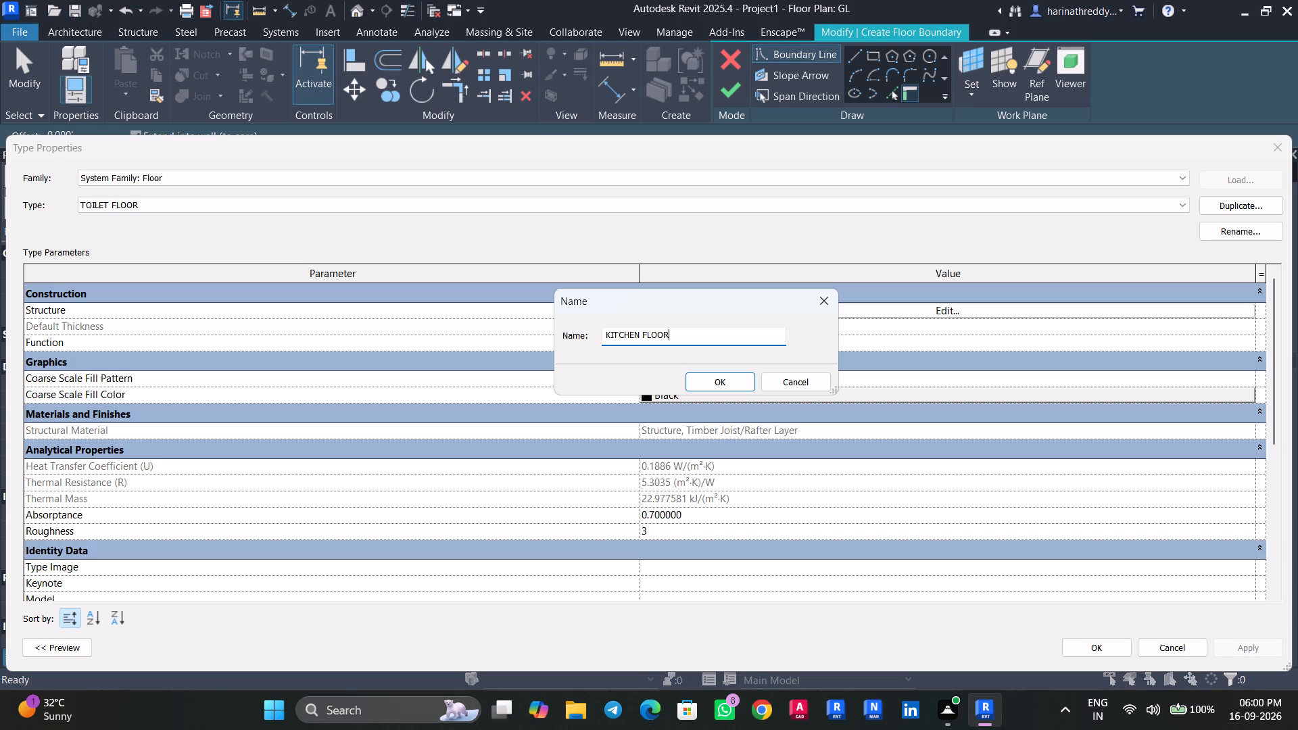
click(707, 388)
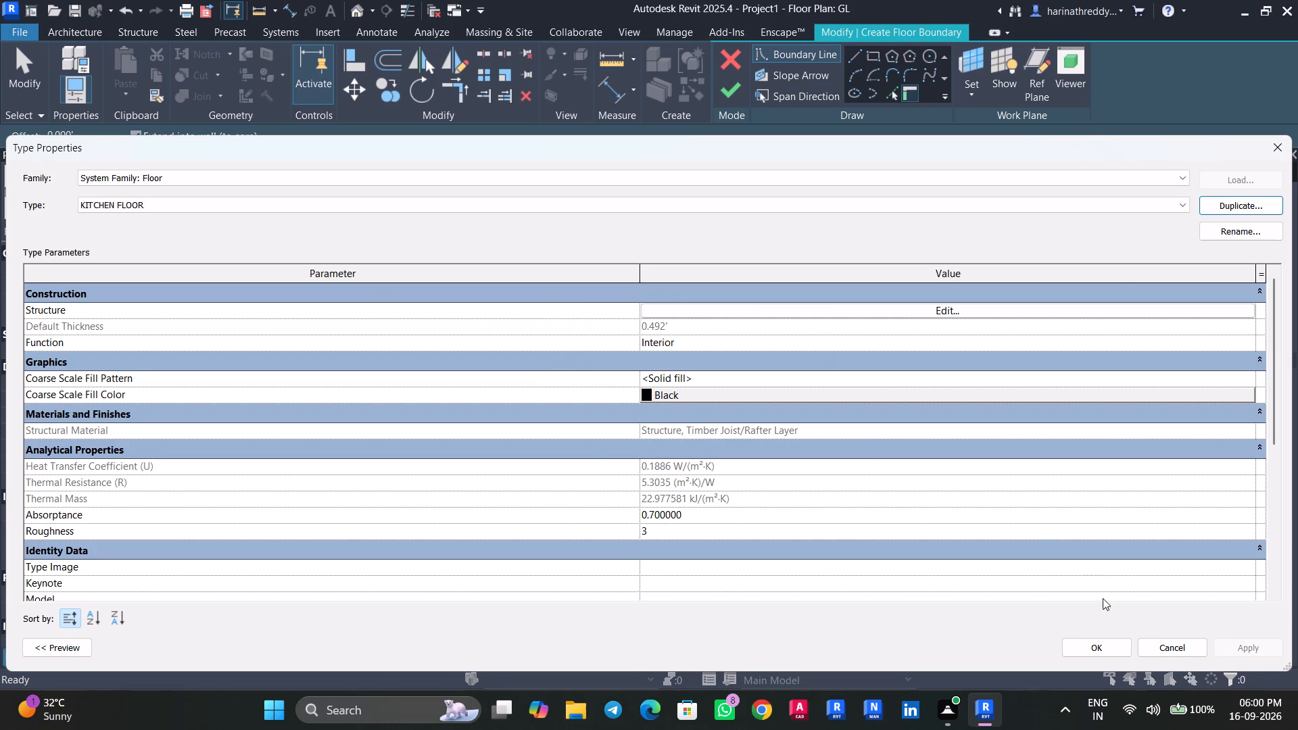
click(1088, 651)
Sketch a rectangular kitchen floor boundary from the outer-wall corner beside the sit-out to the Bedroom-2 wall, level with the partition's foyer face.
click(871, 48)
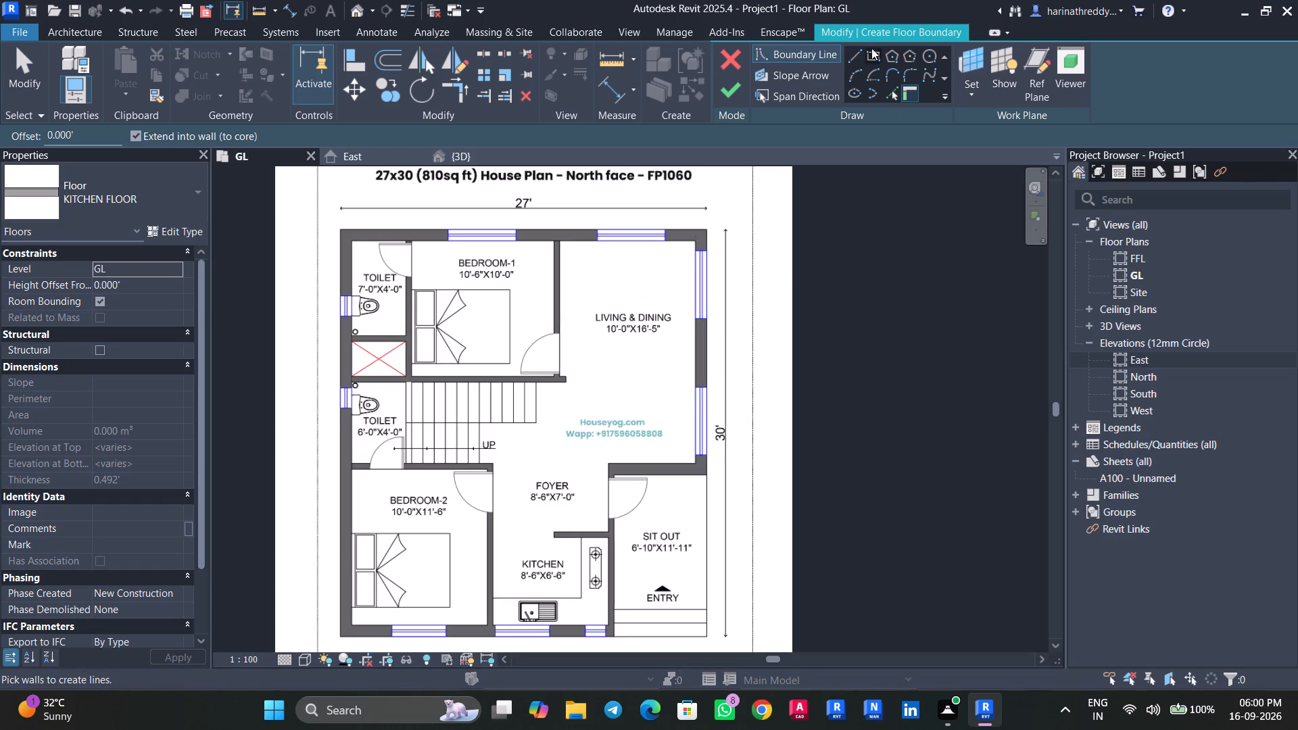
middle_drag(585, 610, 700, 509)
scroll(693, 516, up, 3)
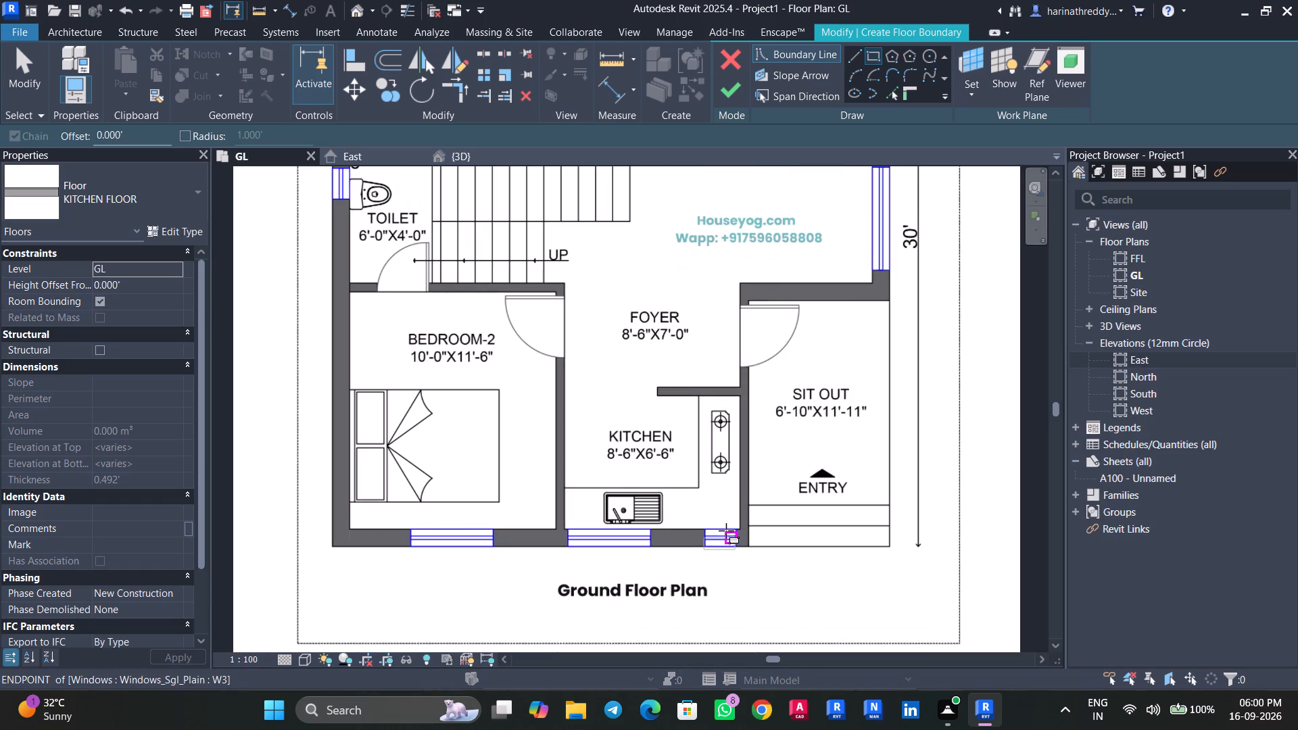
click(739, 529)
scroll(554, 292, up, 4)
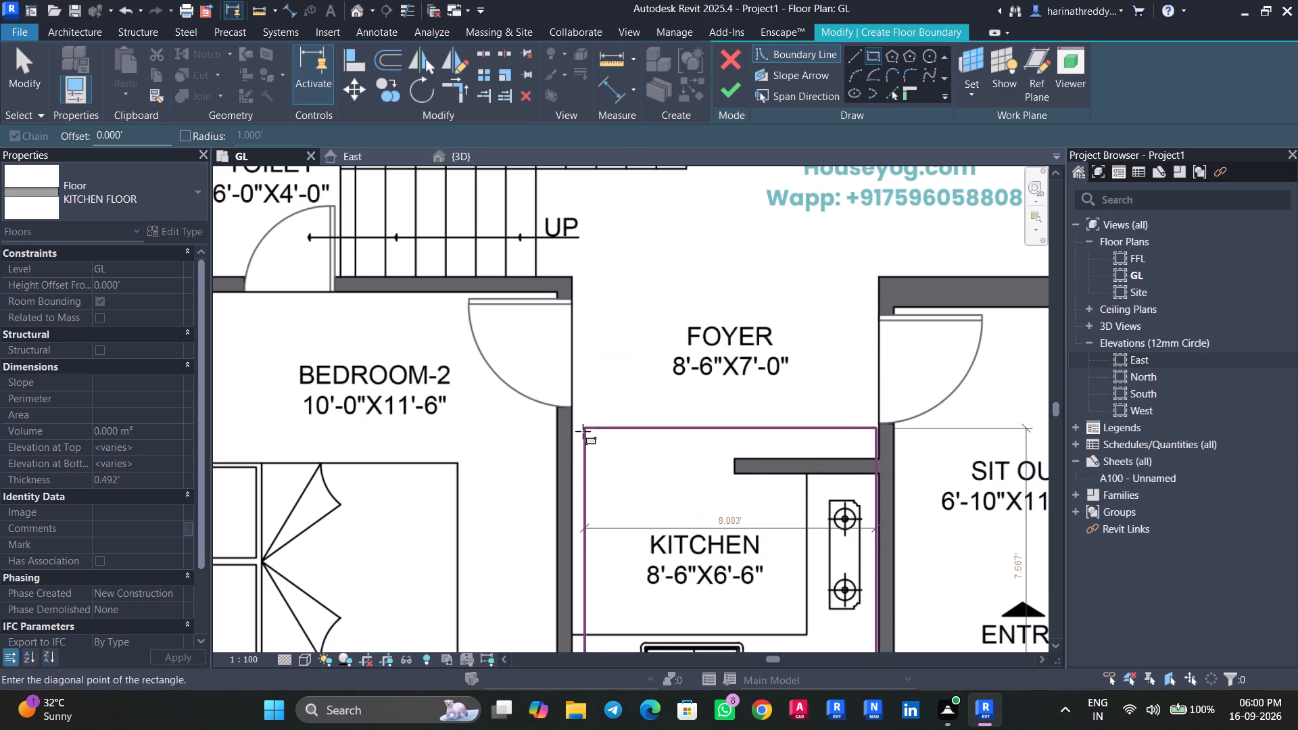
click(575, 458)
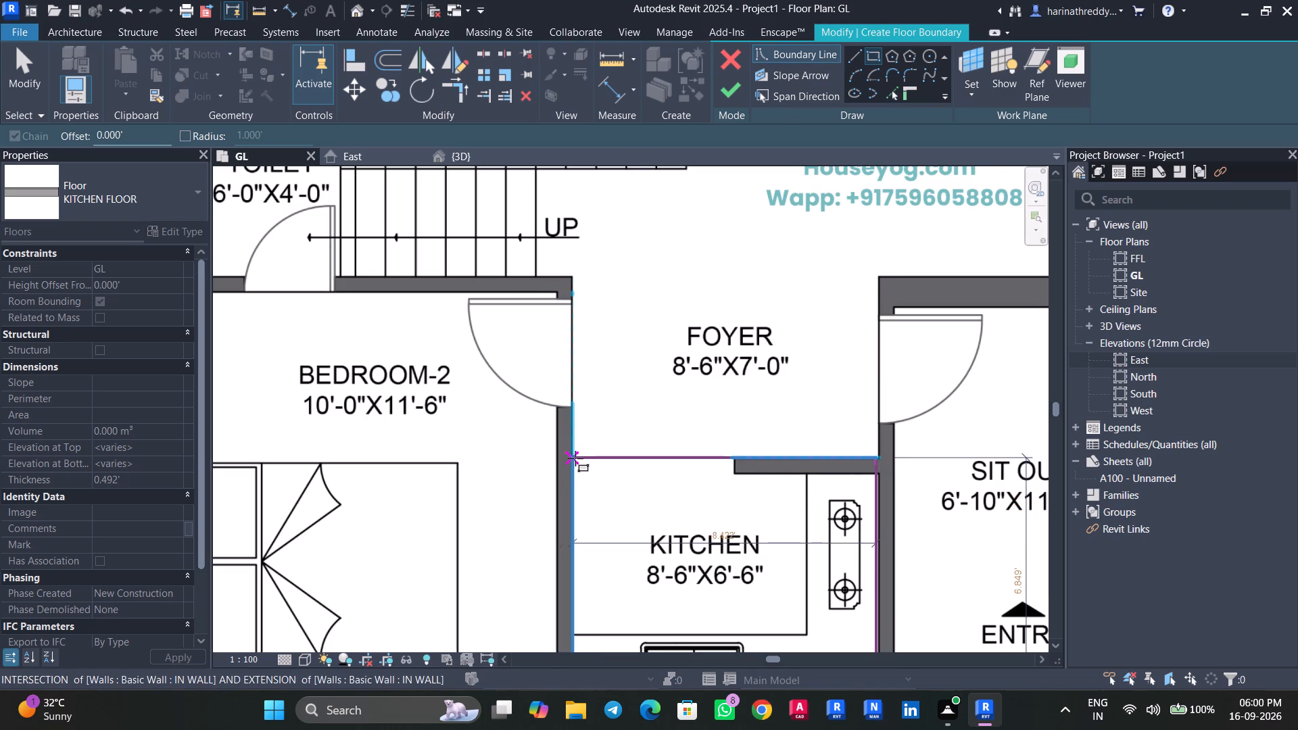
key(Escape)
key(Escape)
Adjust the kitchen floor boundary's sit-out-side edge to the kitchen face of the wall, and finish the floor sketch.
middle_drag(851, 378, 727, 107)
scroll(739, 294, up, 4)
click(761, 309)
drag(761, 310, 784, 313)
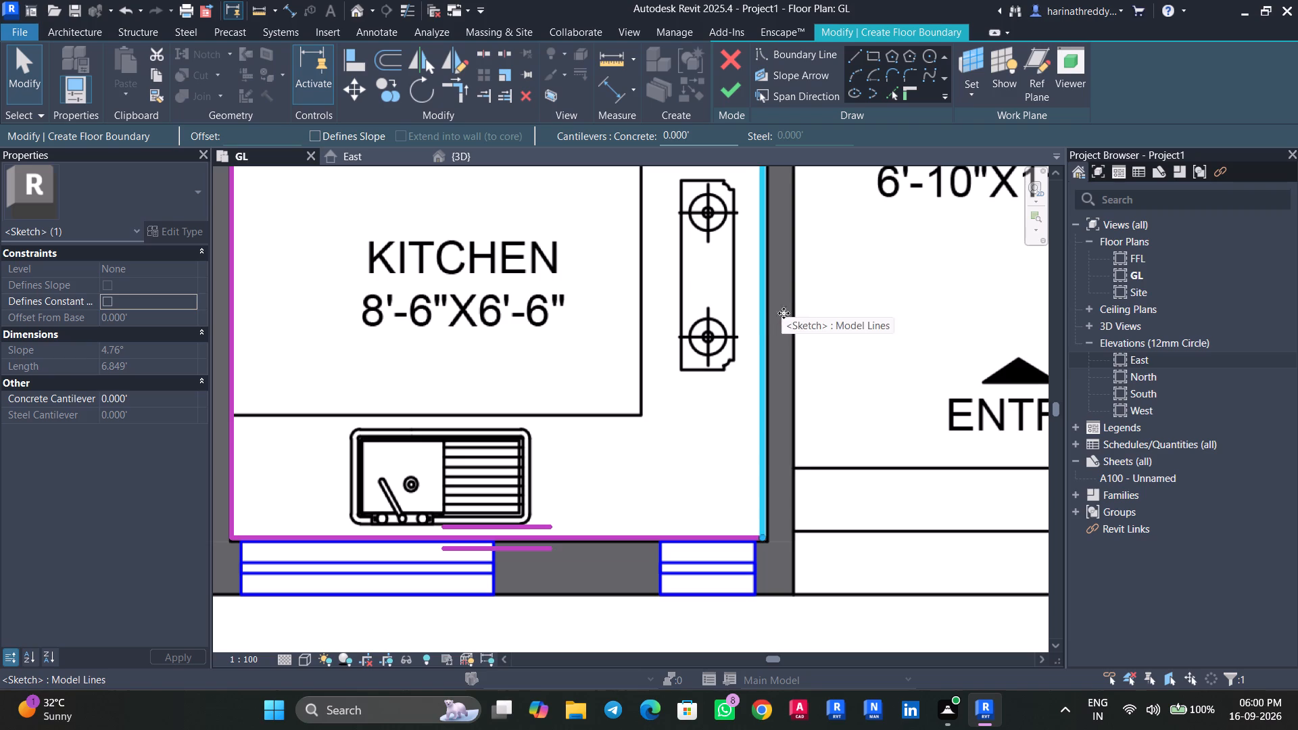
drag(784, 313, 790, 313)
click(793, 313)
drag(794, 313, 766, 310)
scroll(815, 389, down, 5)
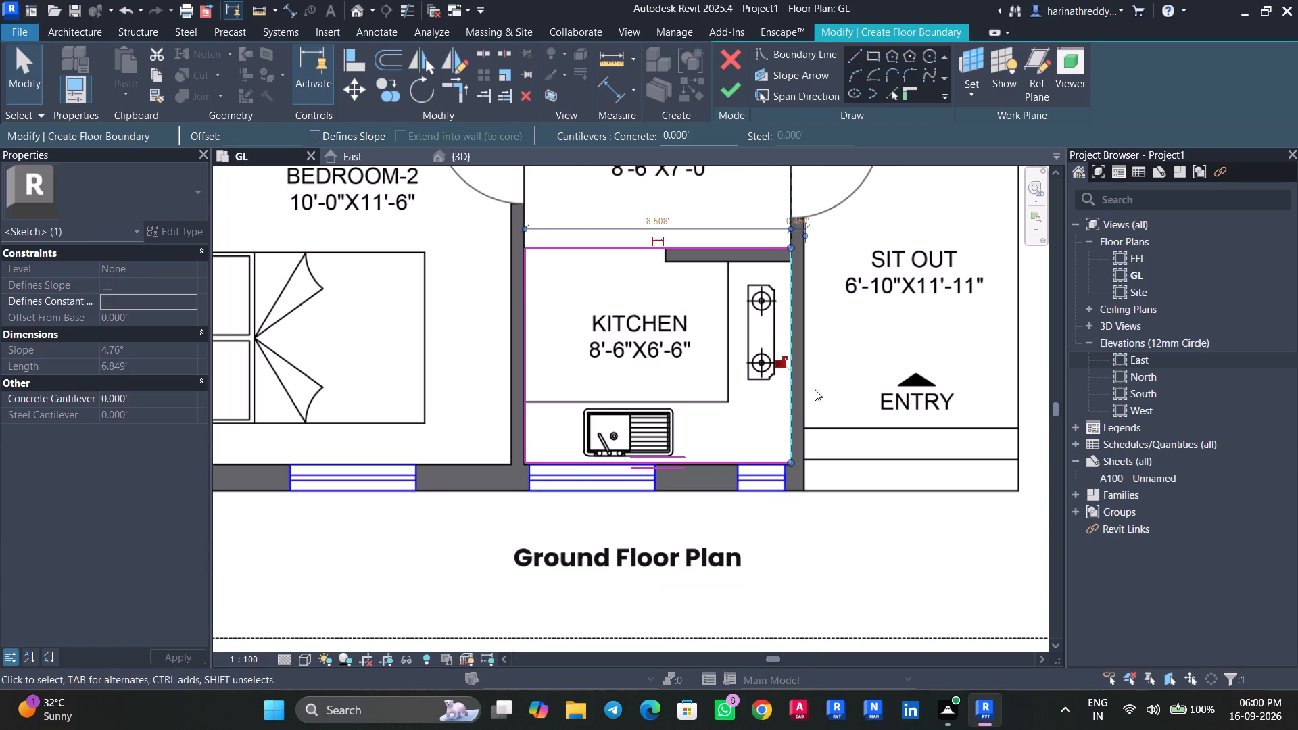
middle_drag(852, 360, 887, 487)
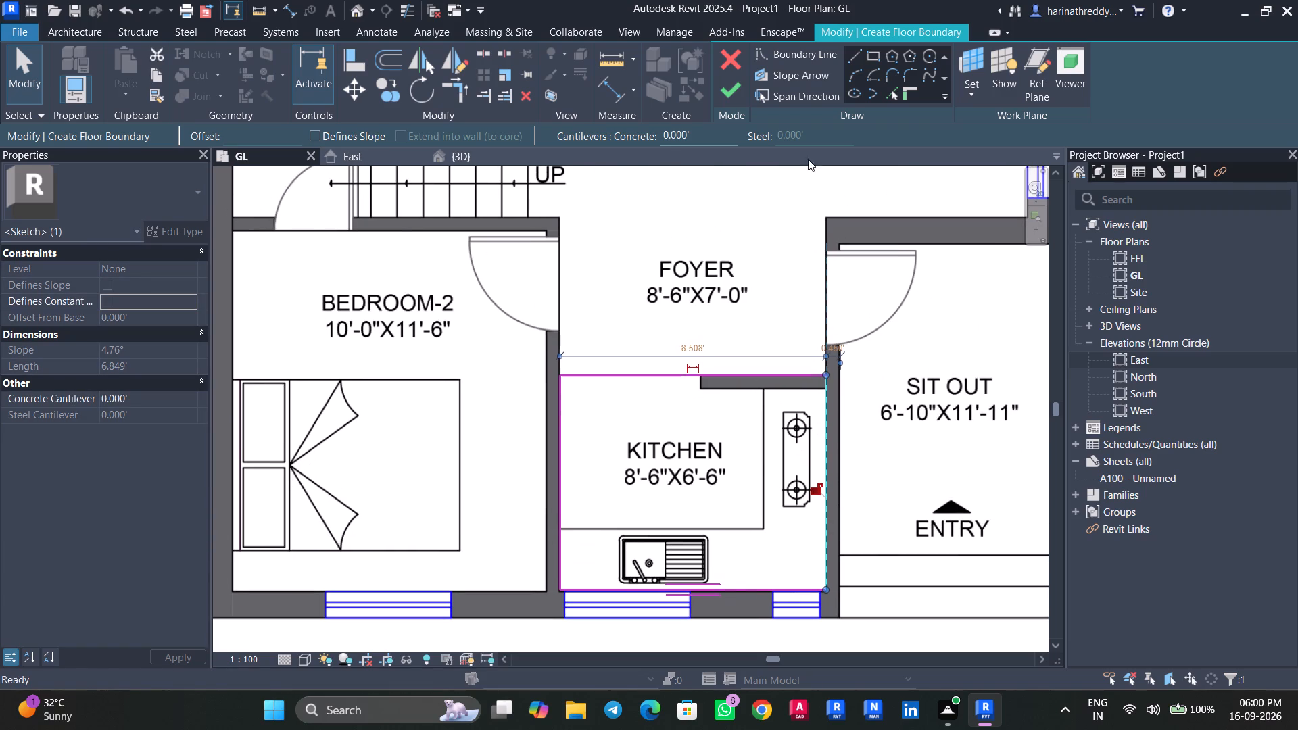
click(727, 91)
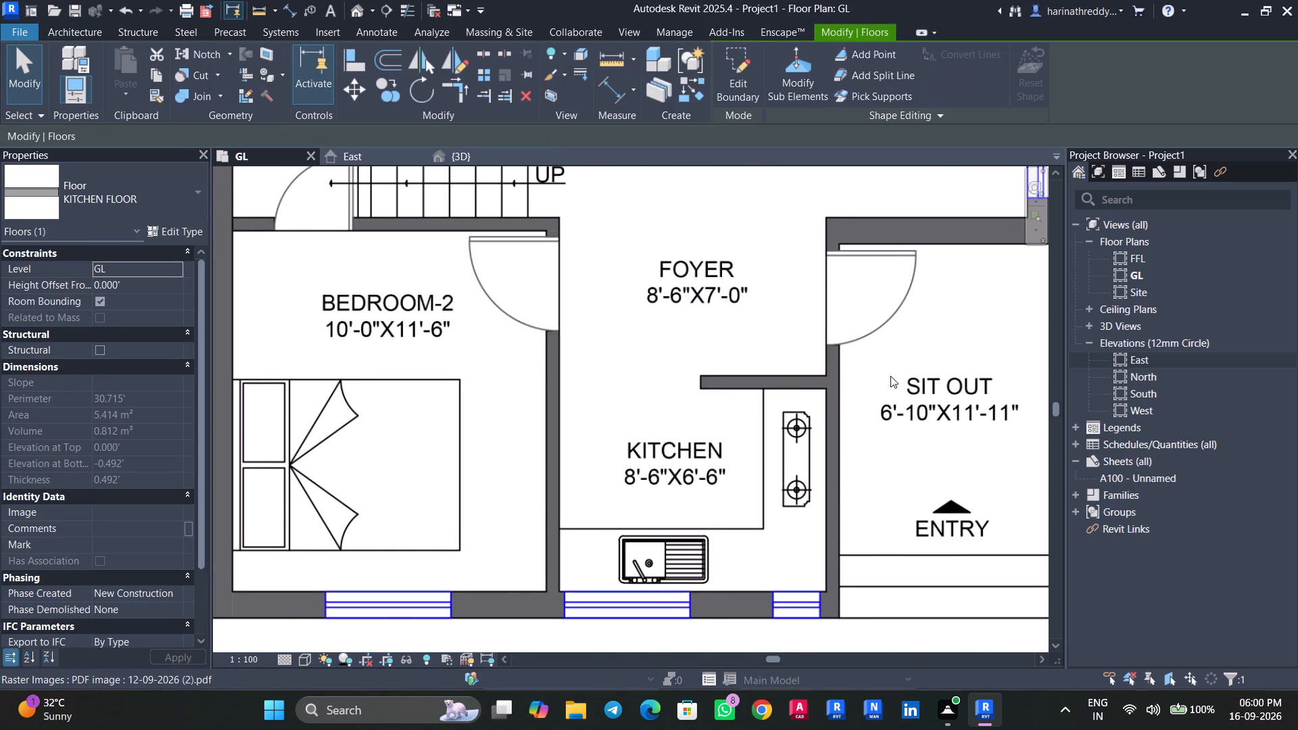
scroll(890, 376, down, 3)
middle_drag(882, 416, 847, 462)
key(Escape)
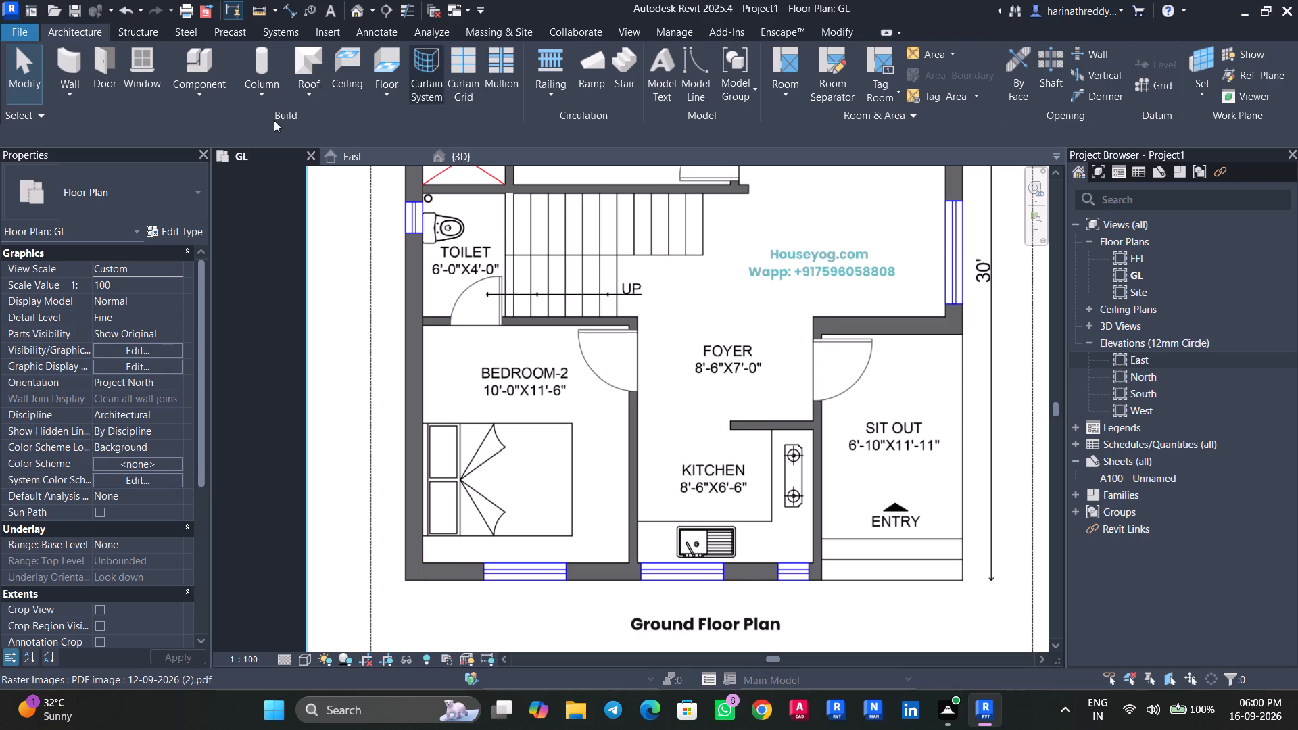
Start another architectural floor and duplicate the KITCHEN FLOOR type as LIVING AND DINING AREA.
click(375, 99)
click(384, 135)
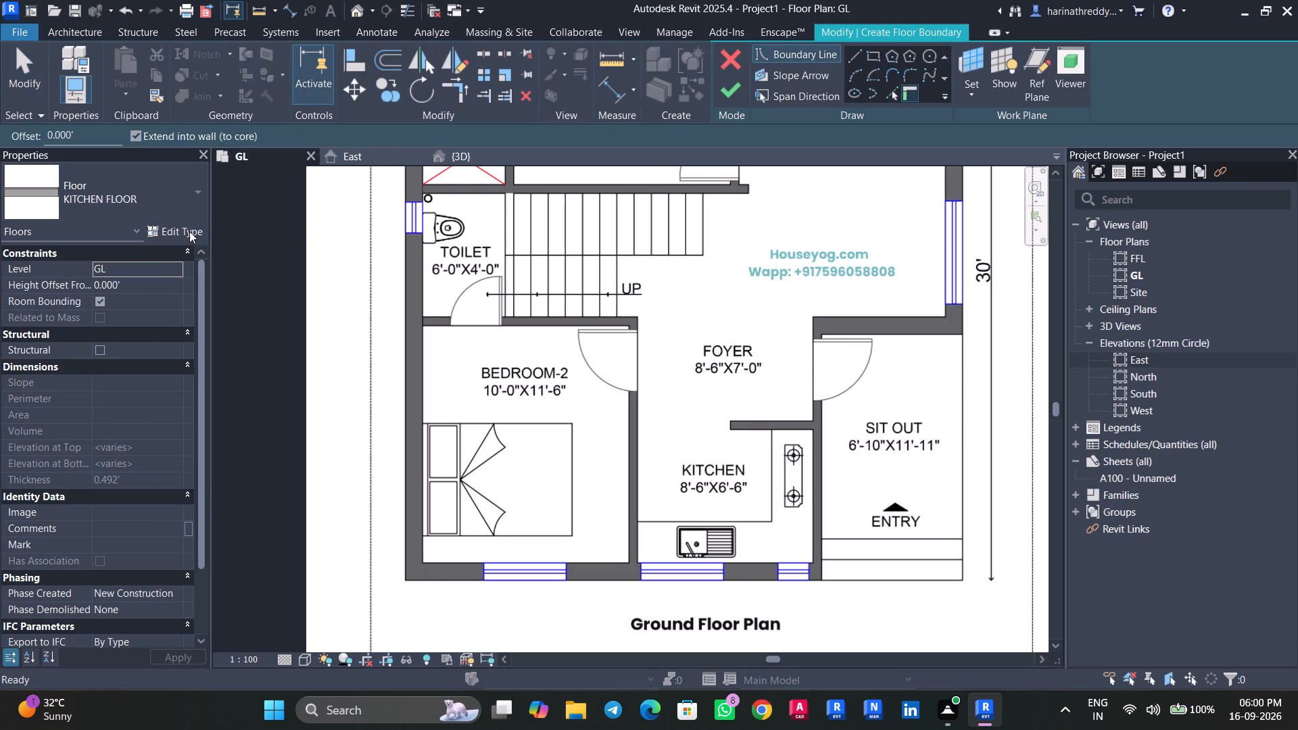
scroll(546, 311, down, 1)
middle_drag(548, 310, 554, 462)
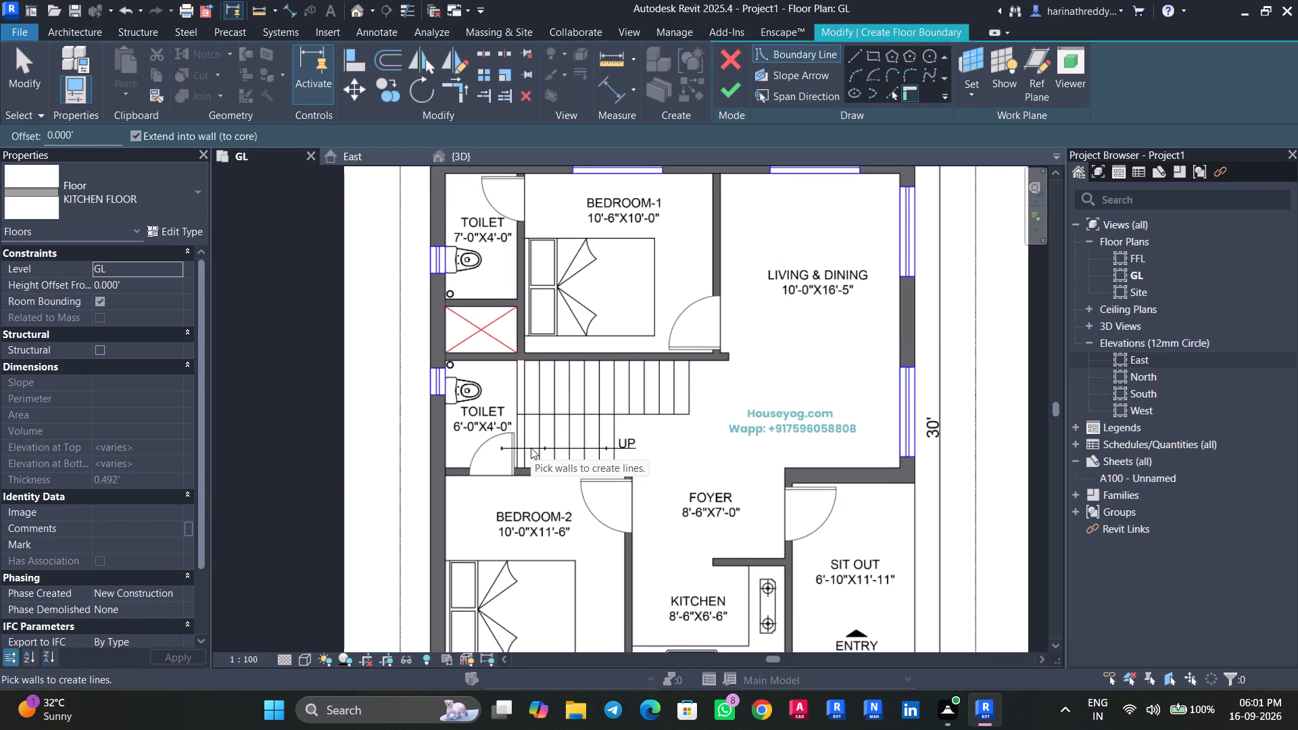
click(185, 233)
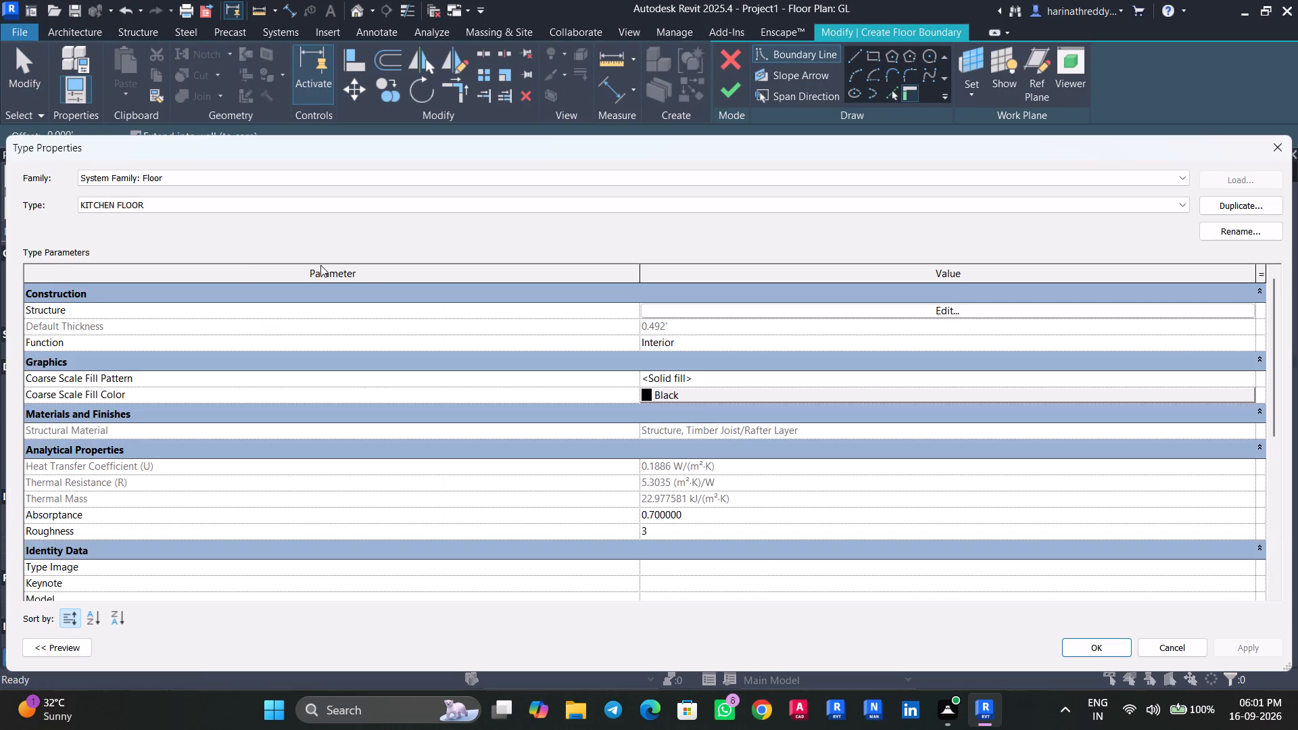
click(1215, 203)
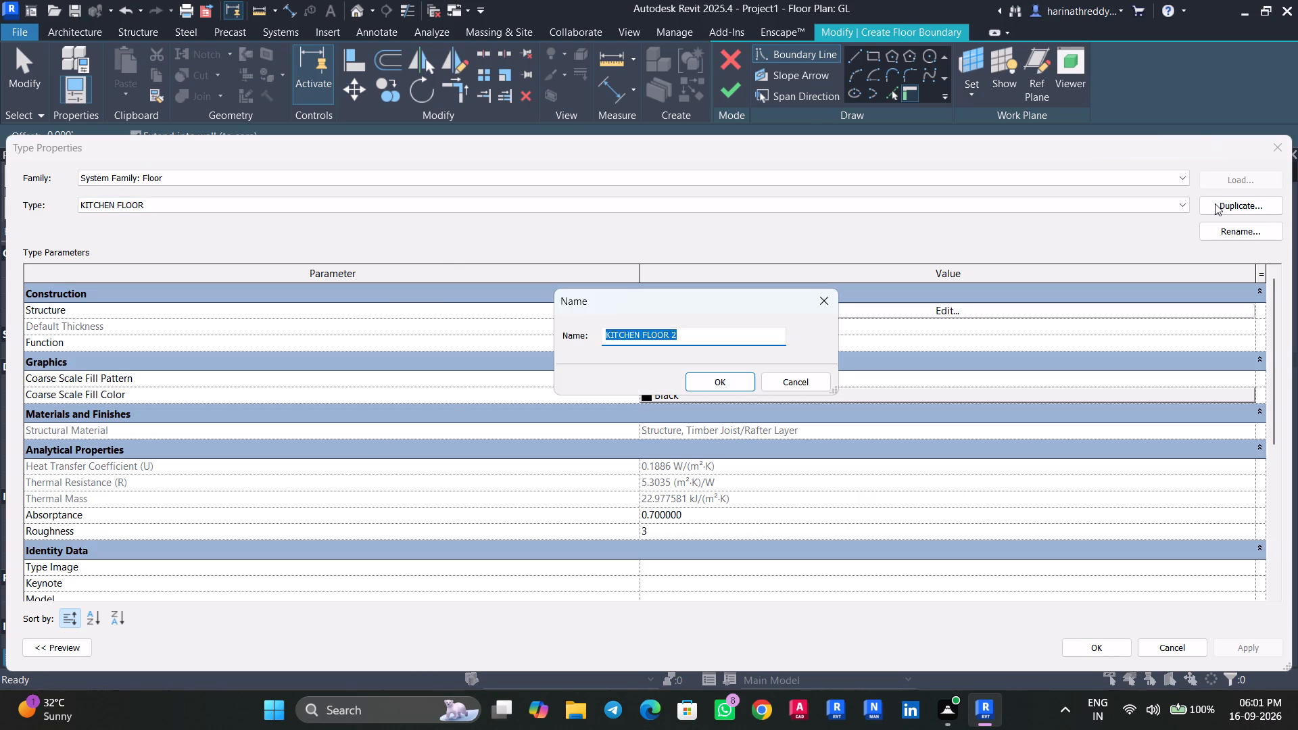
text(LIVING AND DI)
key(n)
text(ING)
key(space)
key(a)
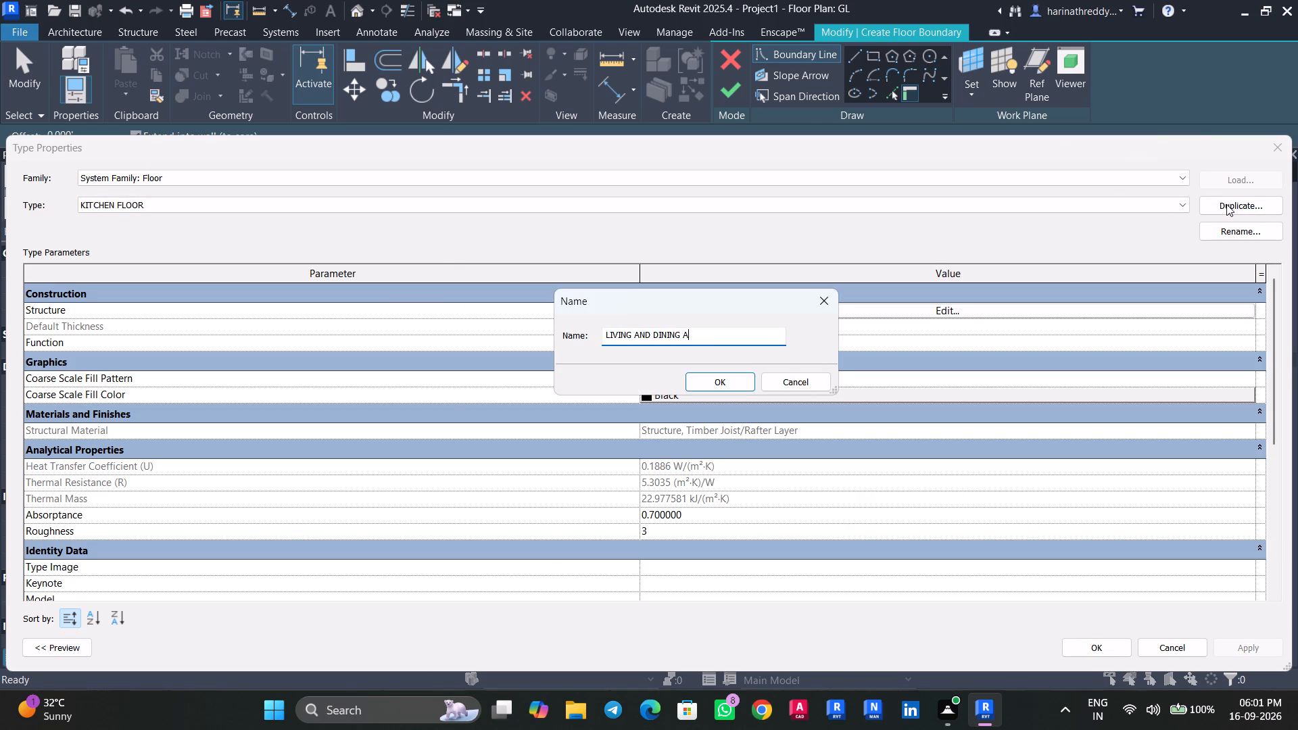
text(REA)
click(705, 379)
click(1090, 656)
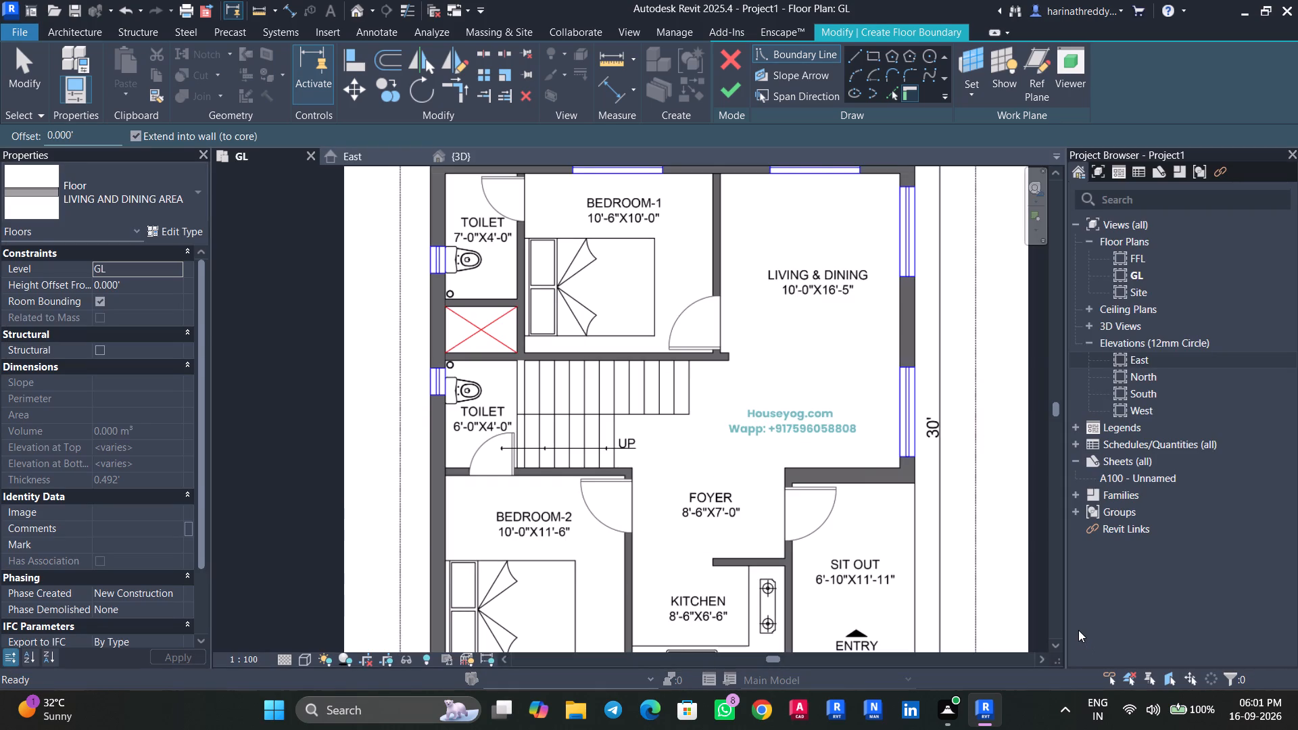
Sketch a rectangular living and dining floor from the Bedroom-1 wall's outer-wall corner to the sit-out wall corner, and finish the sketch.
click(867, 54)
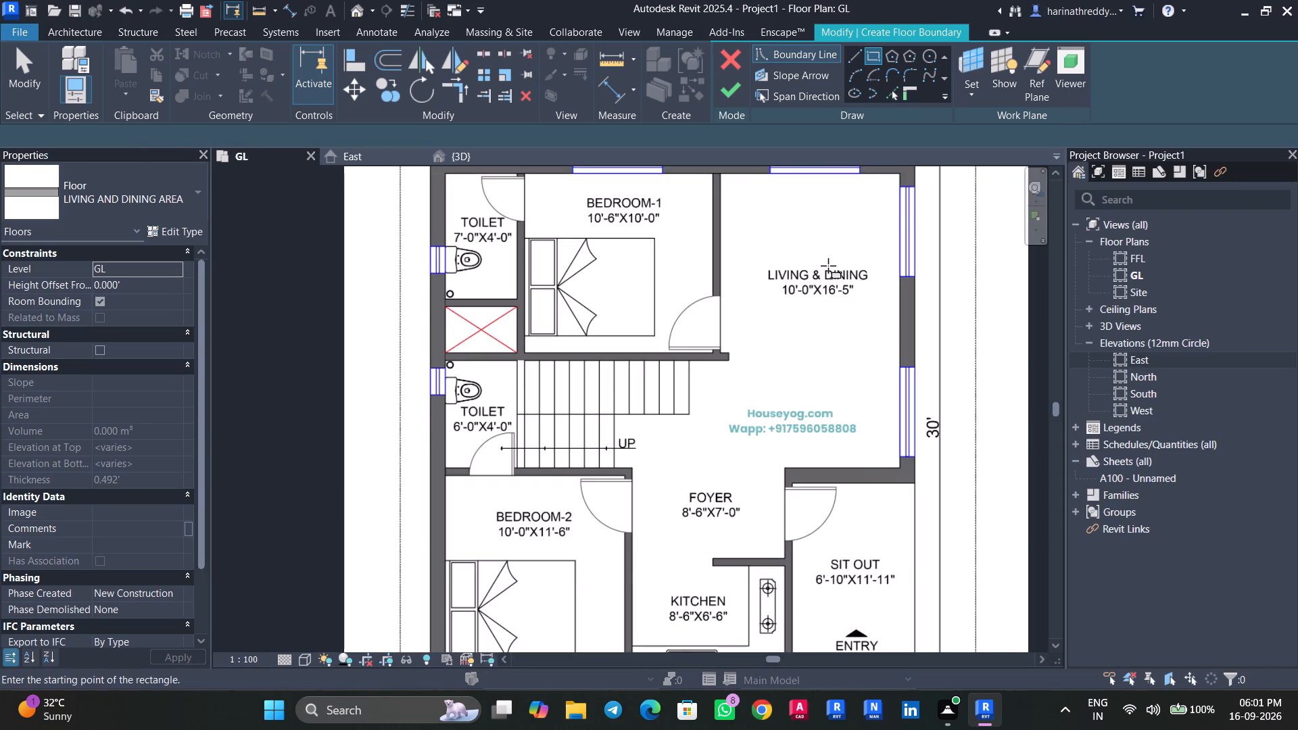
middle_drag(822, 297, 820, 427)
click(720, 305)
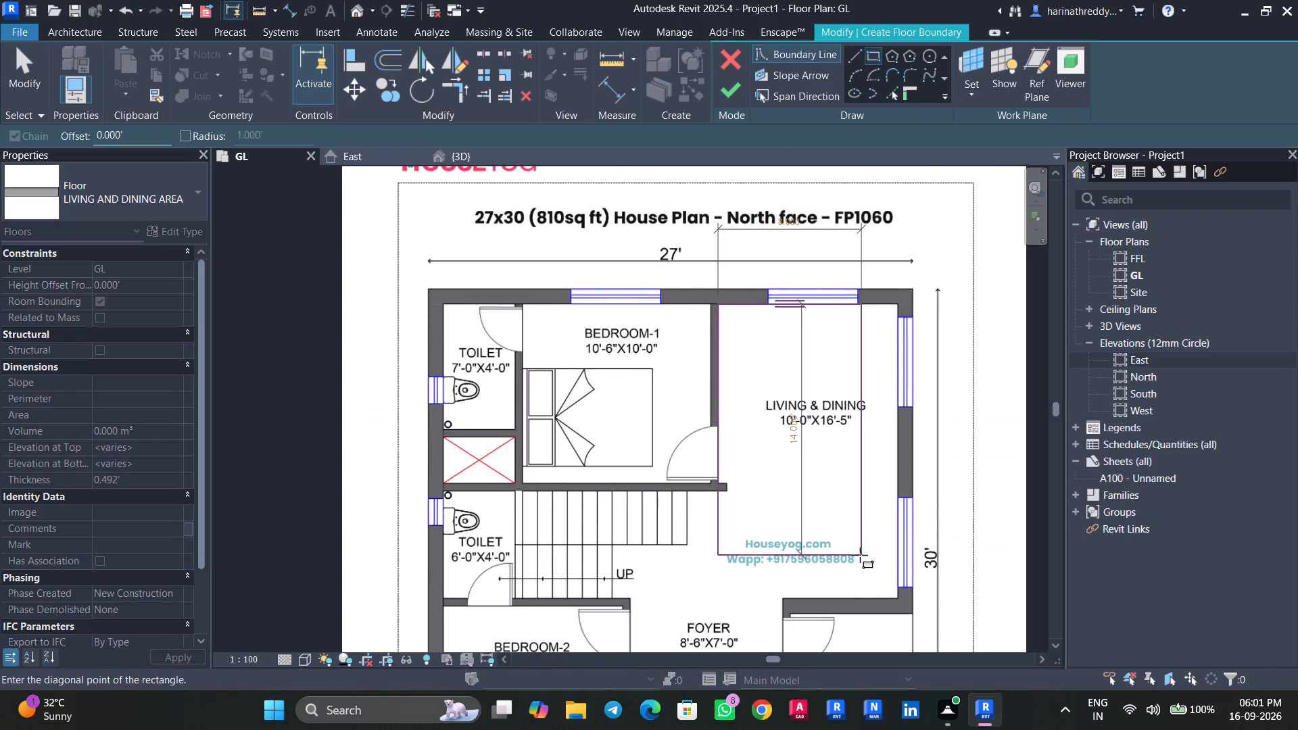
click(900, 597)
middle_drag(811, 564, 880, 414)
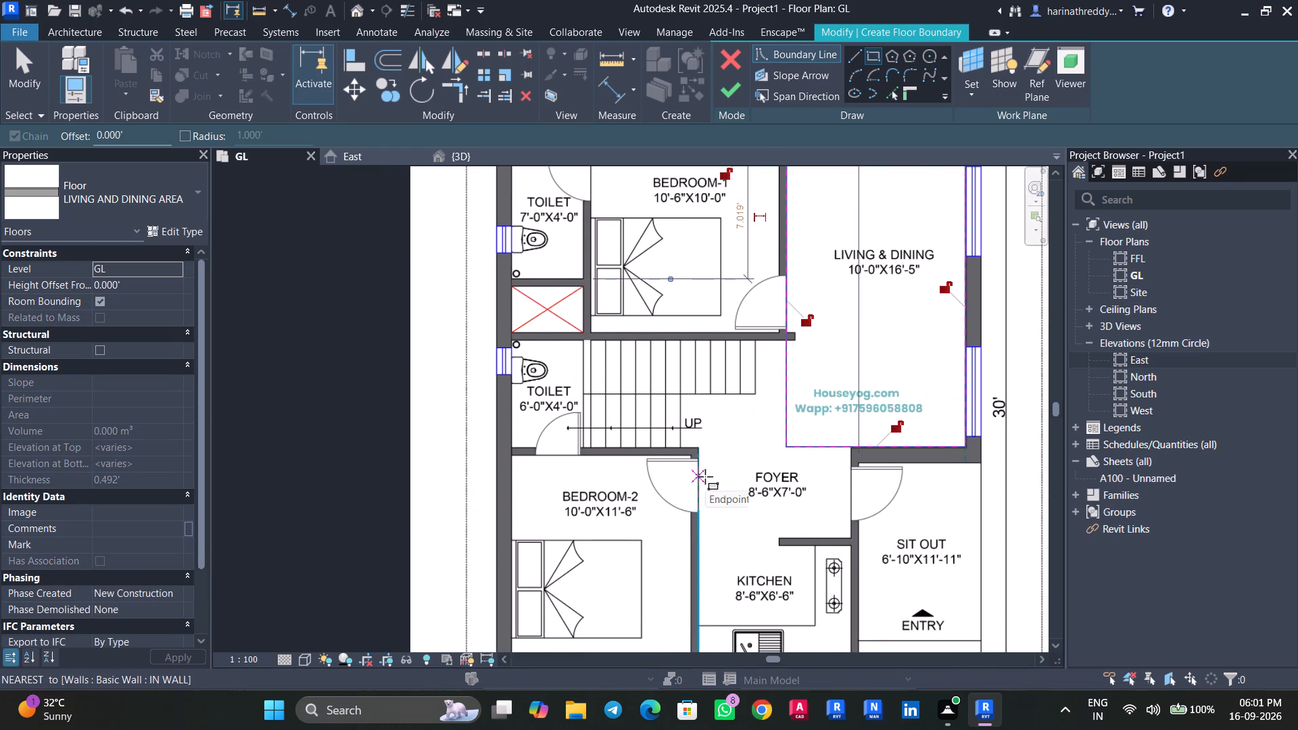
click(729, 92)
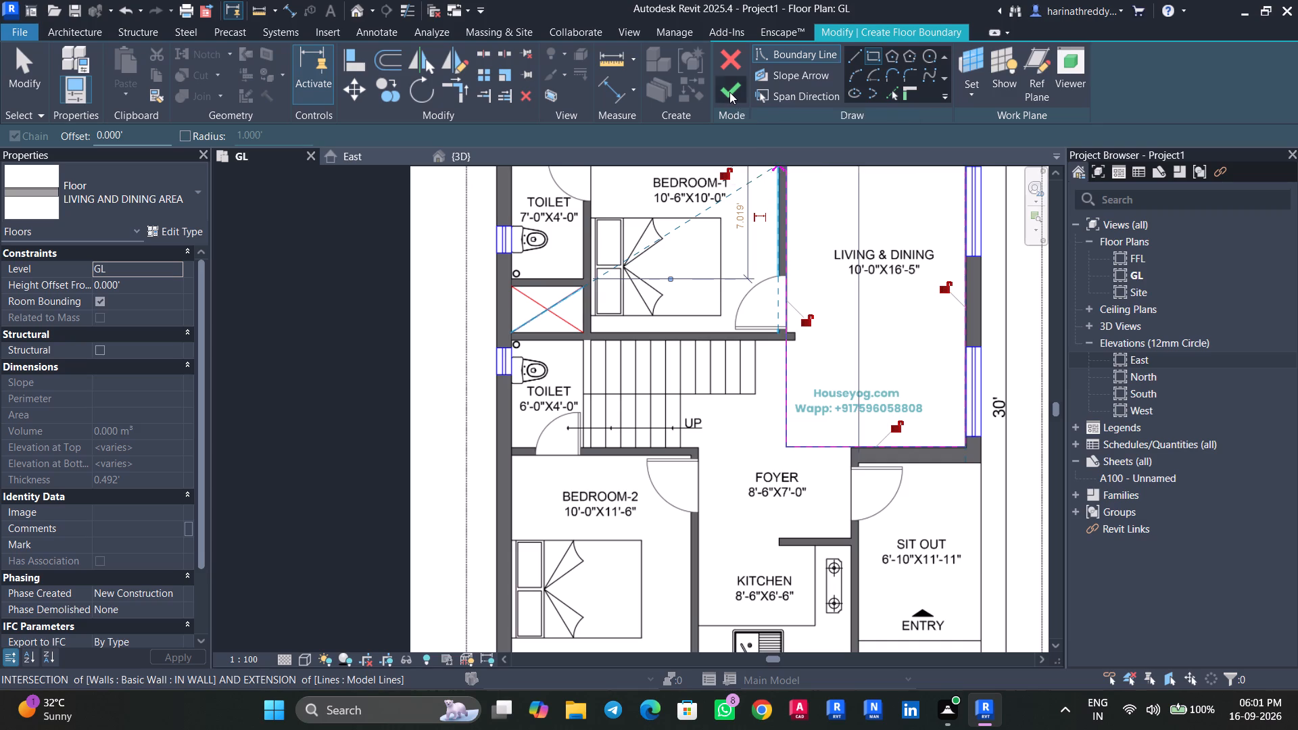
key(Escape)
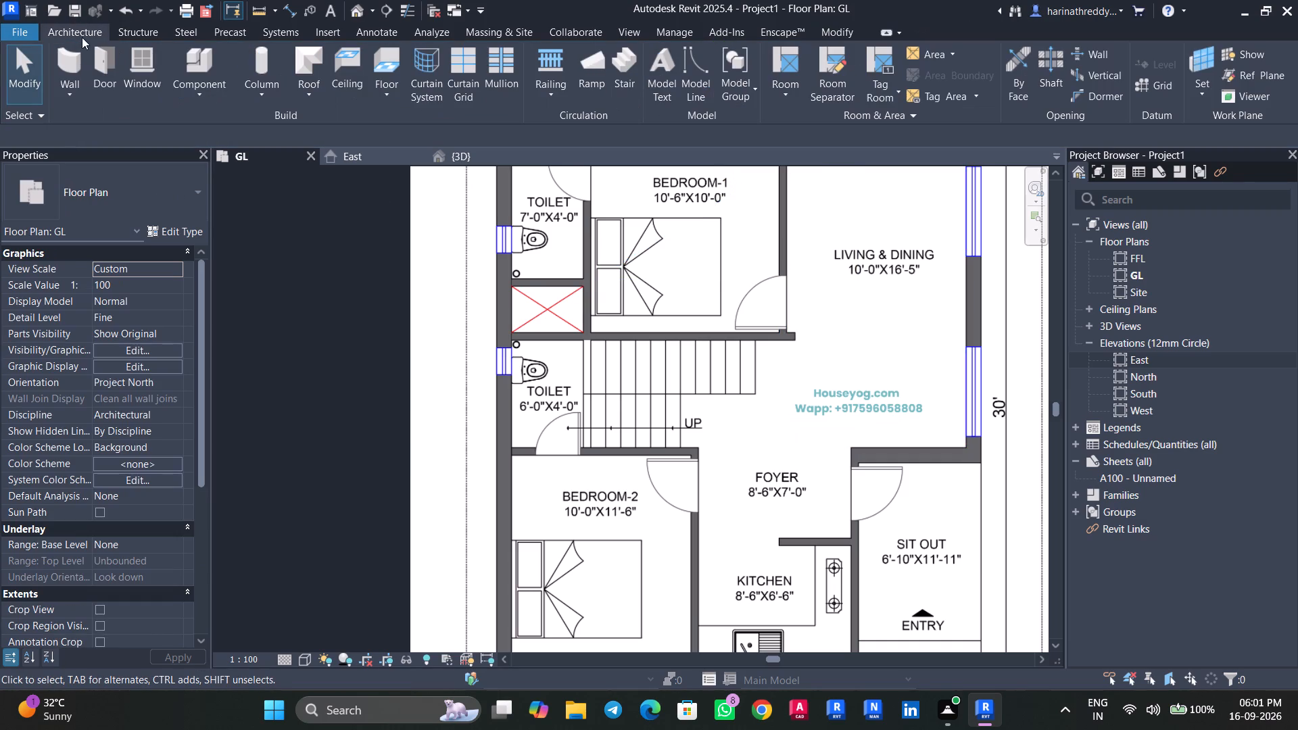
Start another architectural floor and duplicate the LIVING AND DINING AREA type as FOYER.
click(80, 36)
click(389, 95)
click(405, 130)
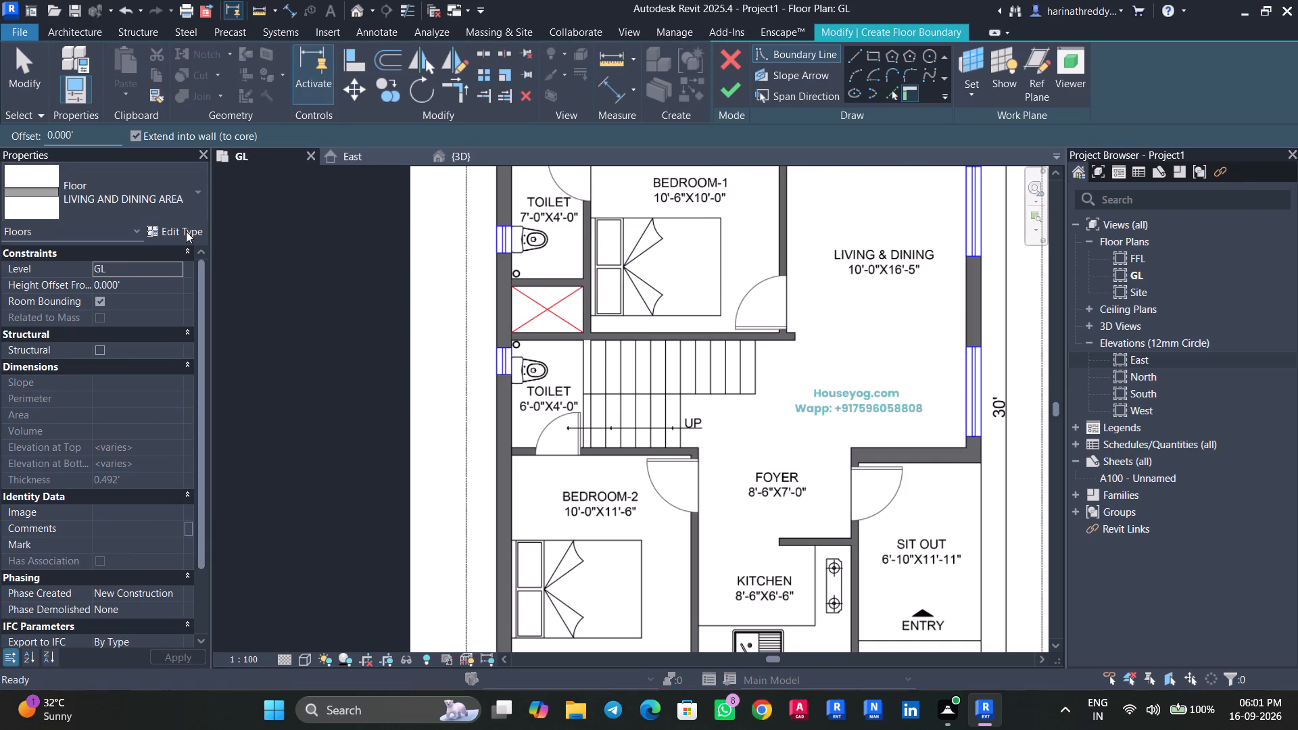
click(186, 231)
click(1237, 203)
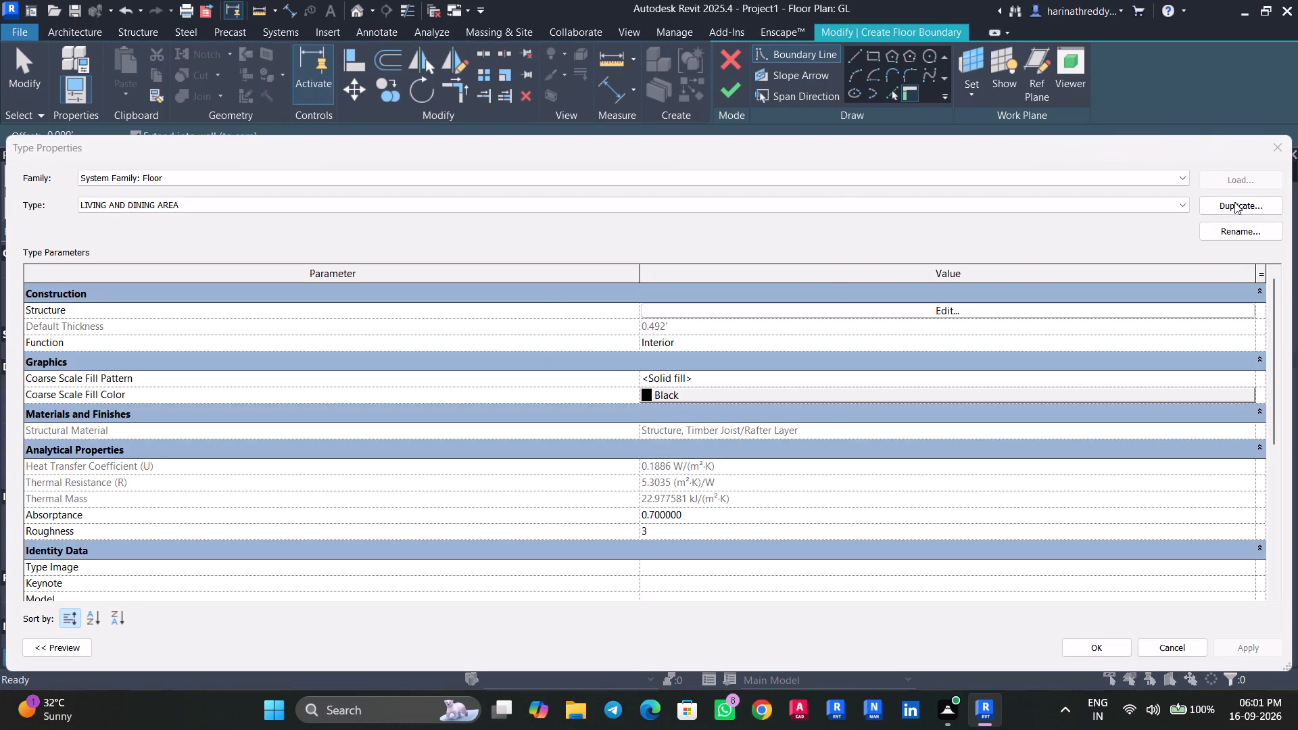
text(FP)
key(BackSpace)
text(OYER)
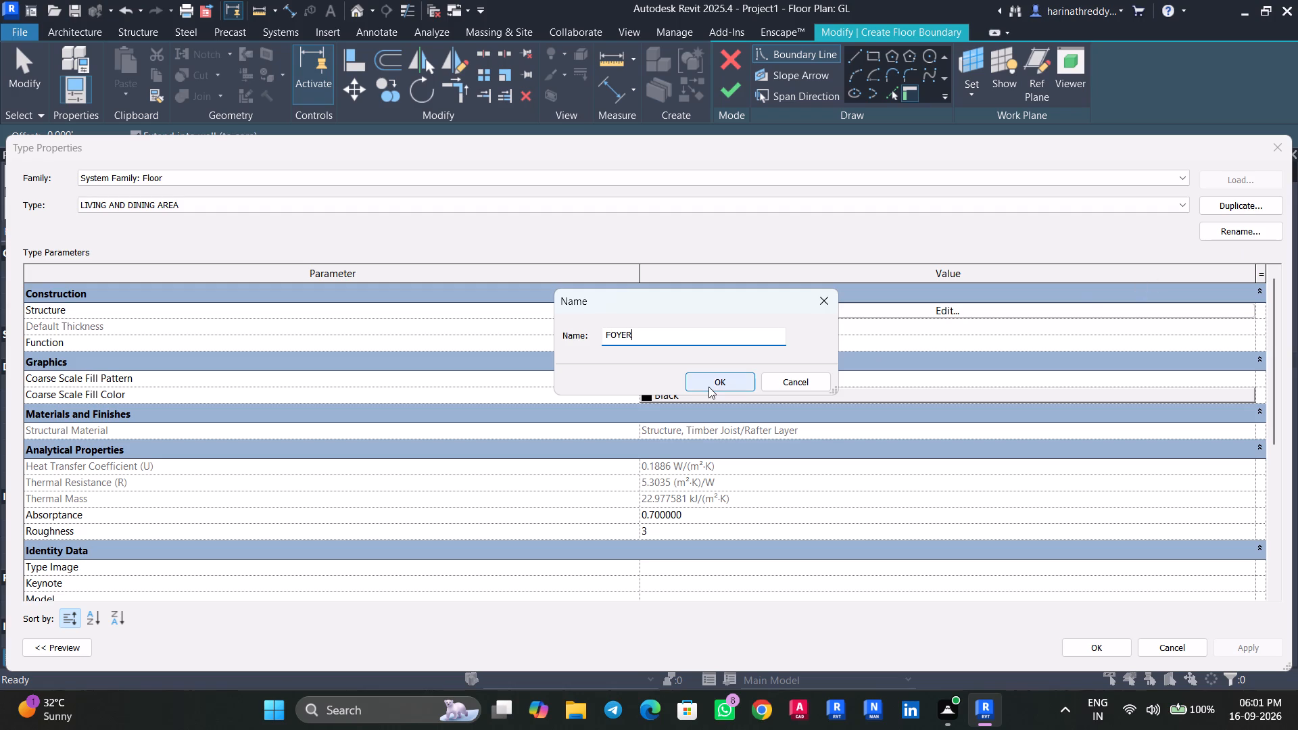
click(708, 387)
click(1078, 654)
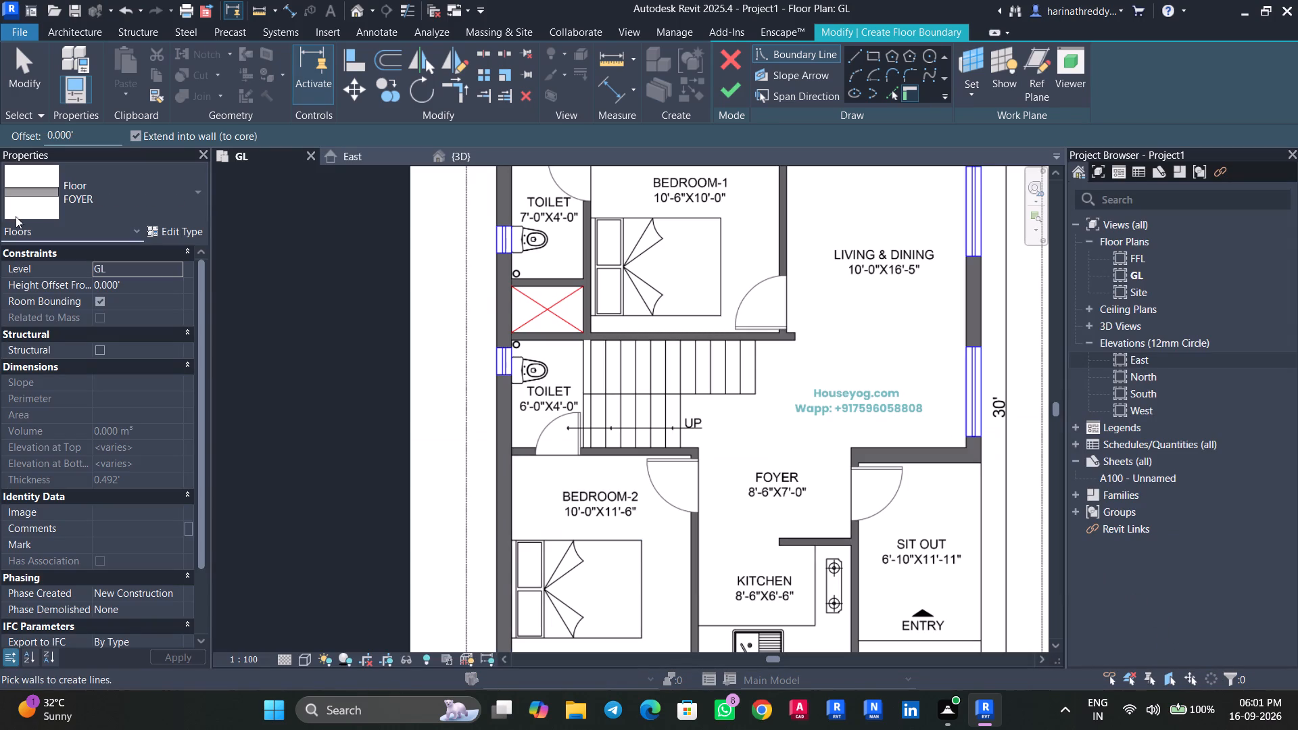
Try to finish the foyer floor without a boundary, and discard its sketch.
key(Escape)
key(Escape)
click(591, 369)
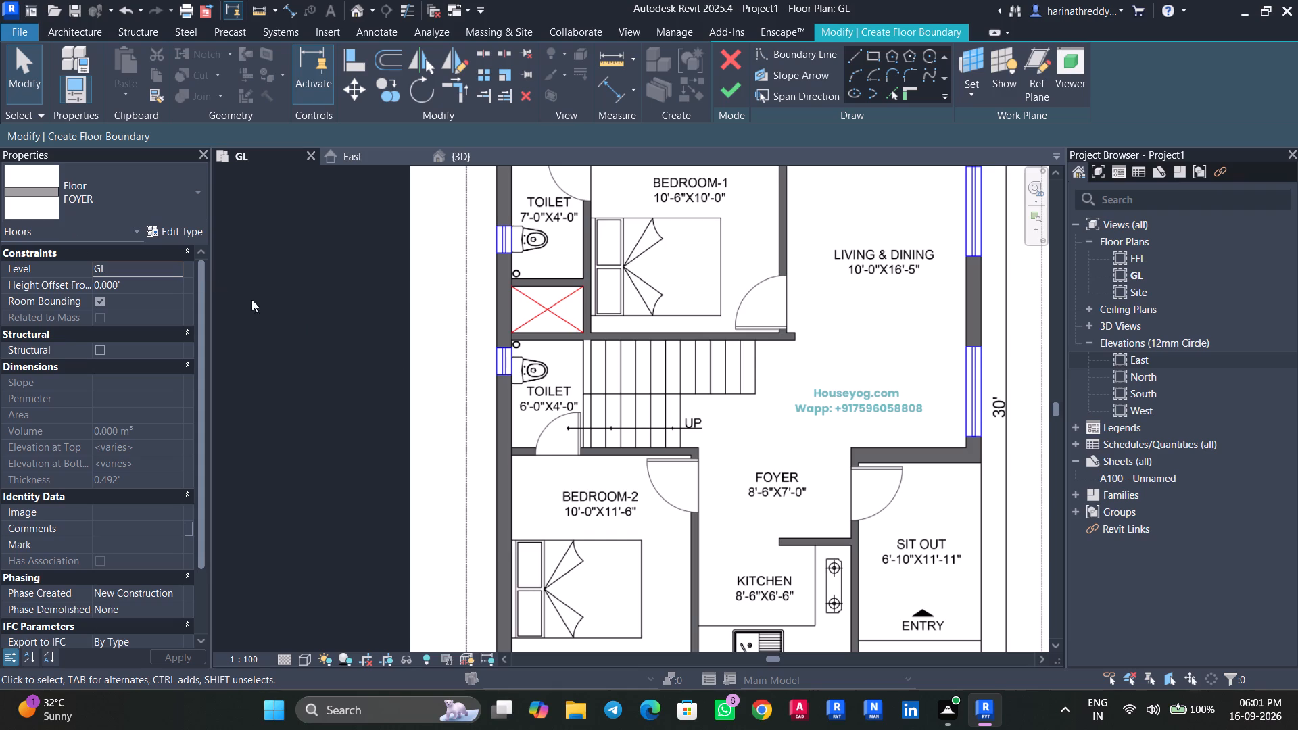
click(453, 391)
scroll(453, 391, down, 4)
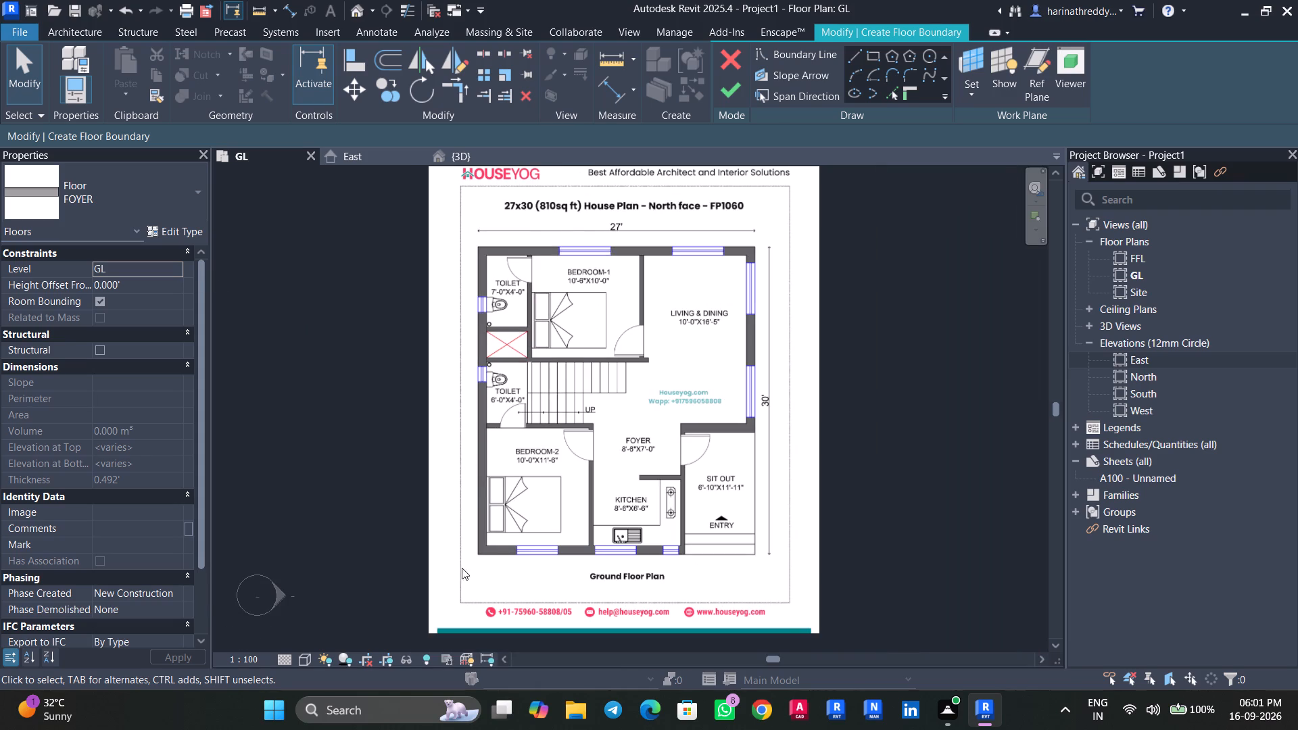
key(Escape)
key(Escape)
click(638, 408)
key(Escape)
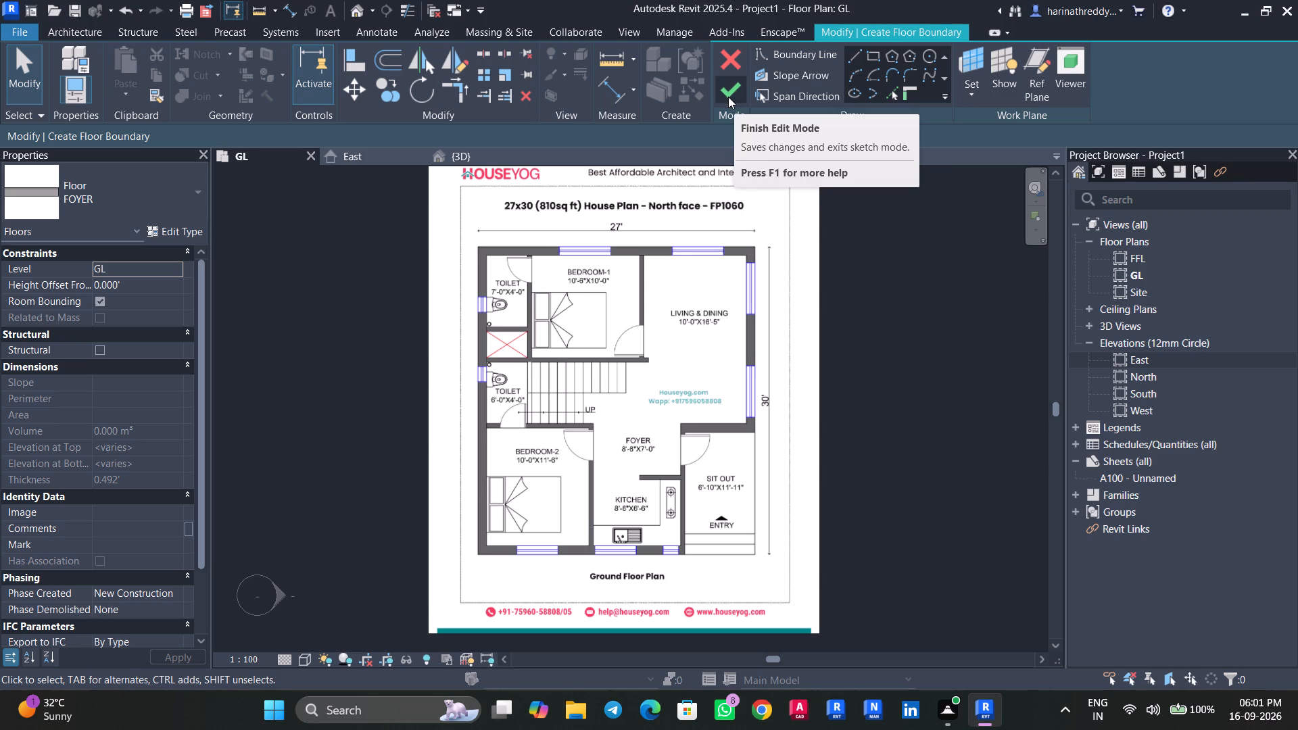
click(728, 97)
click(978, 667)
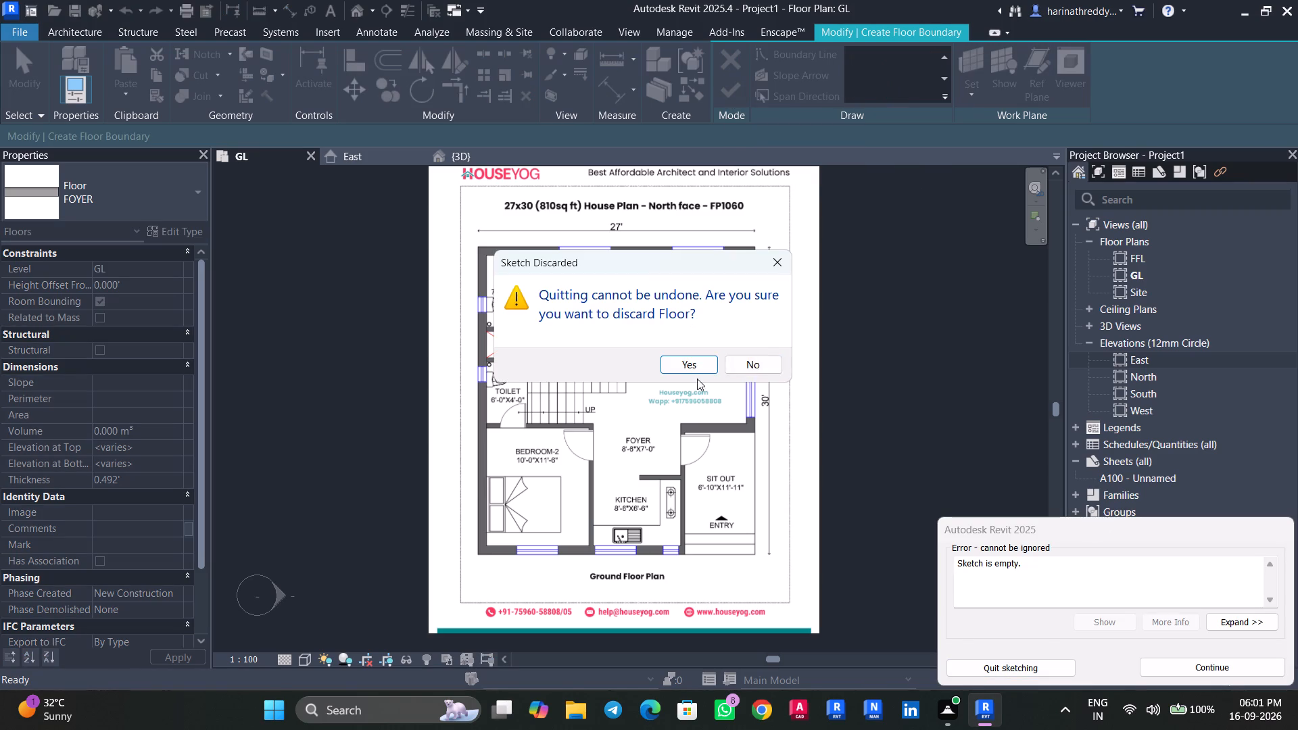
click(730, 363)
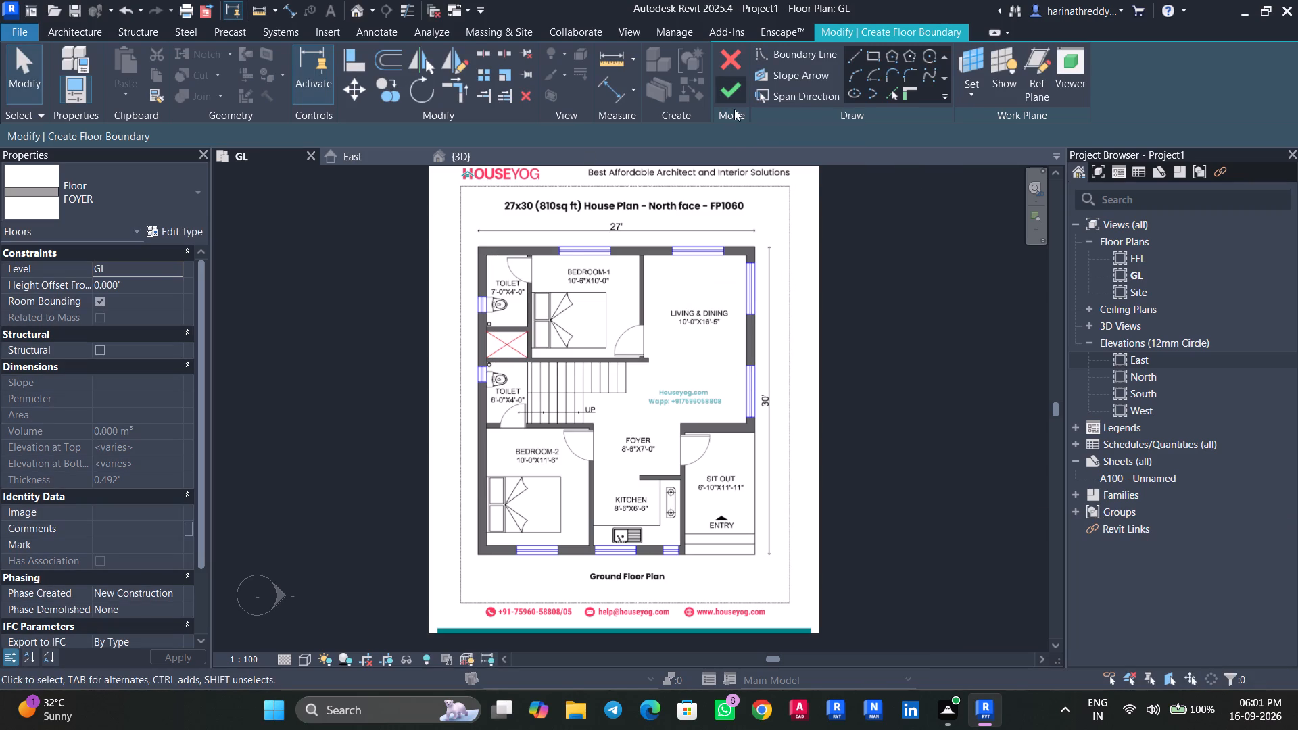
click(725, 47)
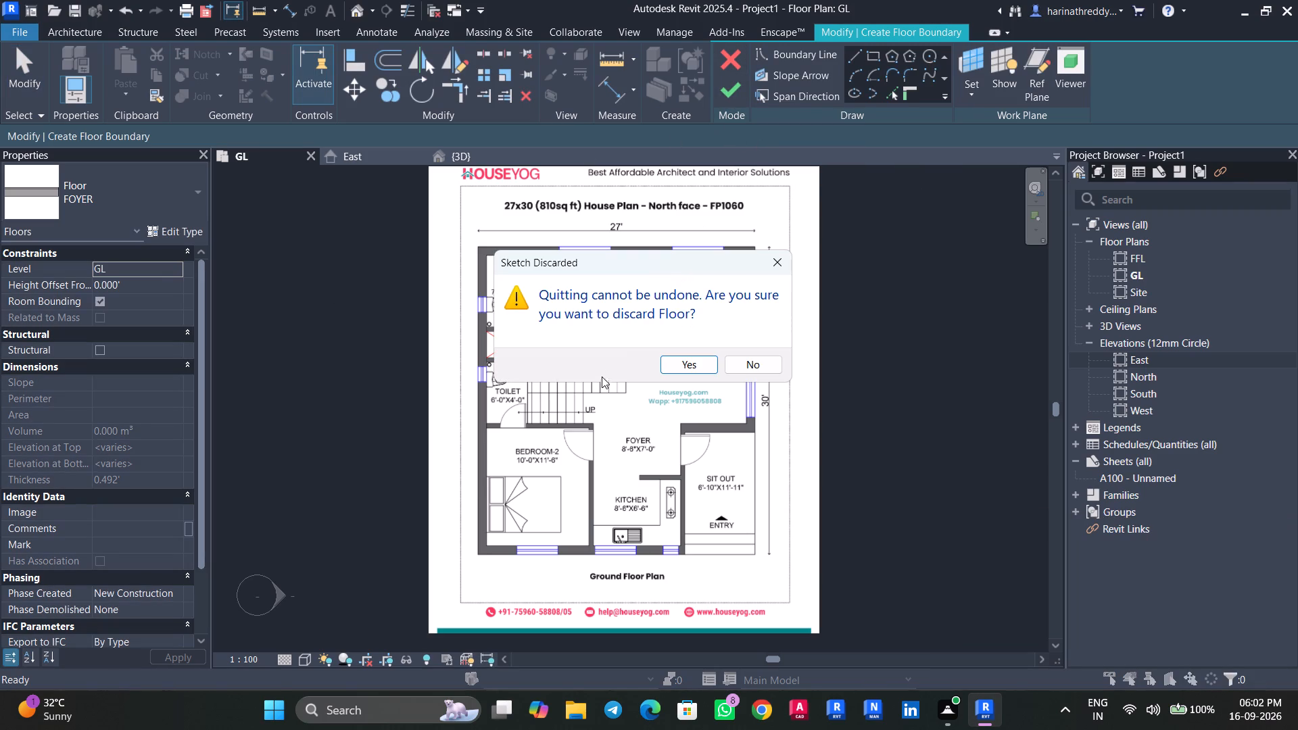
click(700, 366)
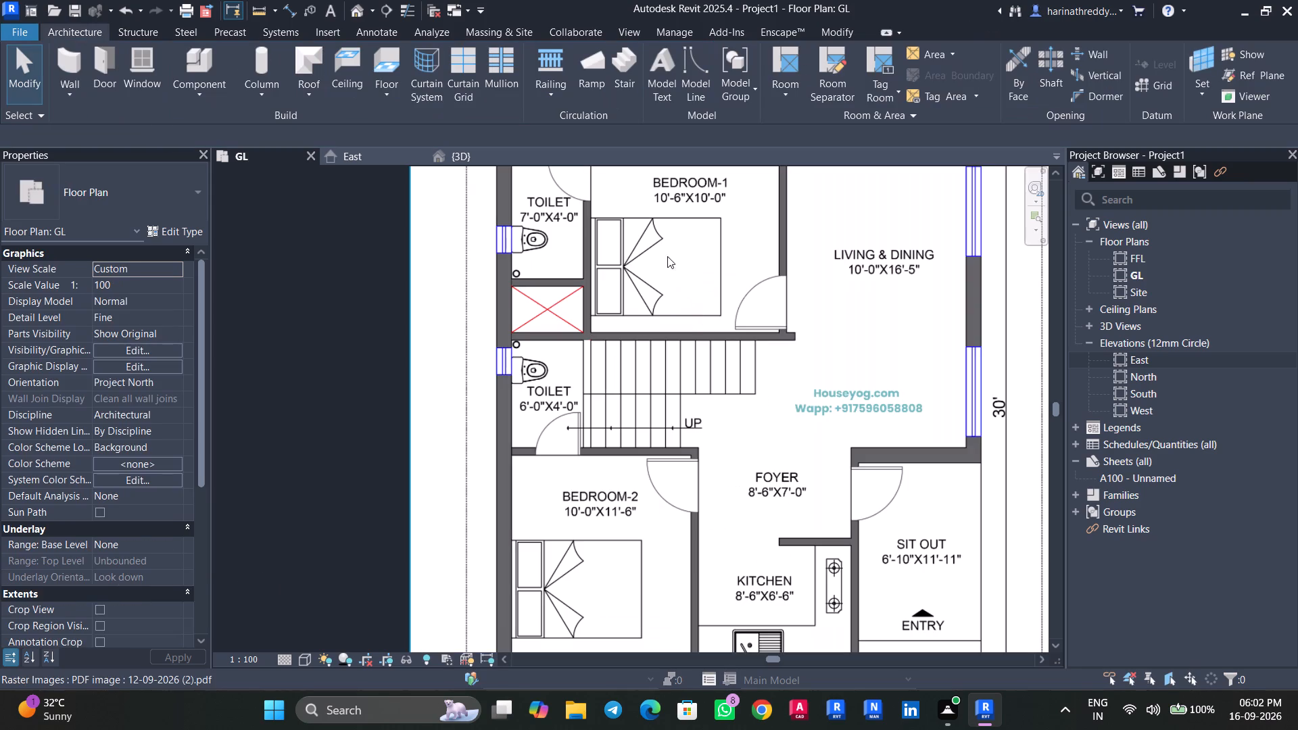
Set the house plan PDF image's draw layer to Background.
key(Escape)
click(791, 421)
click(186, 376)
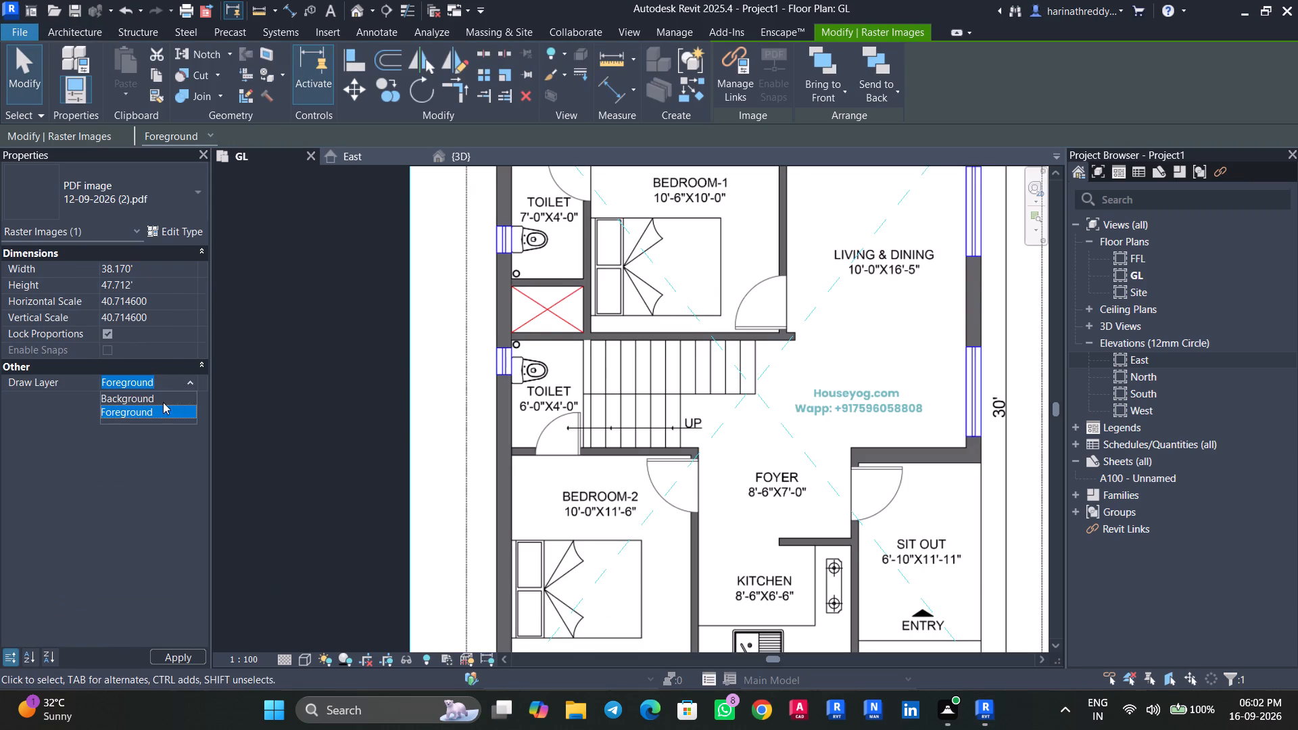
click(163, 402)
scroll(445, 431, down, 3)
middle_drag(615, 476, 600, 456)
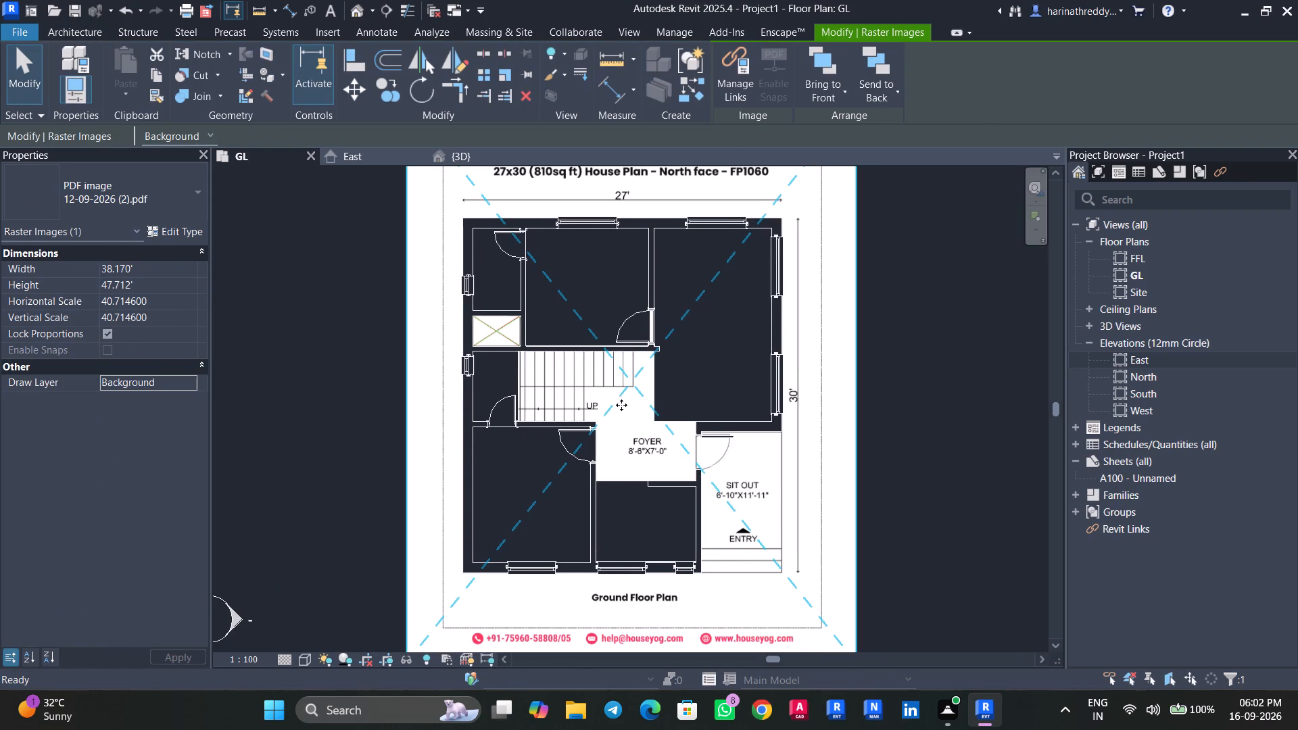
key(Escape)
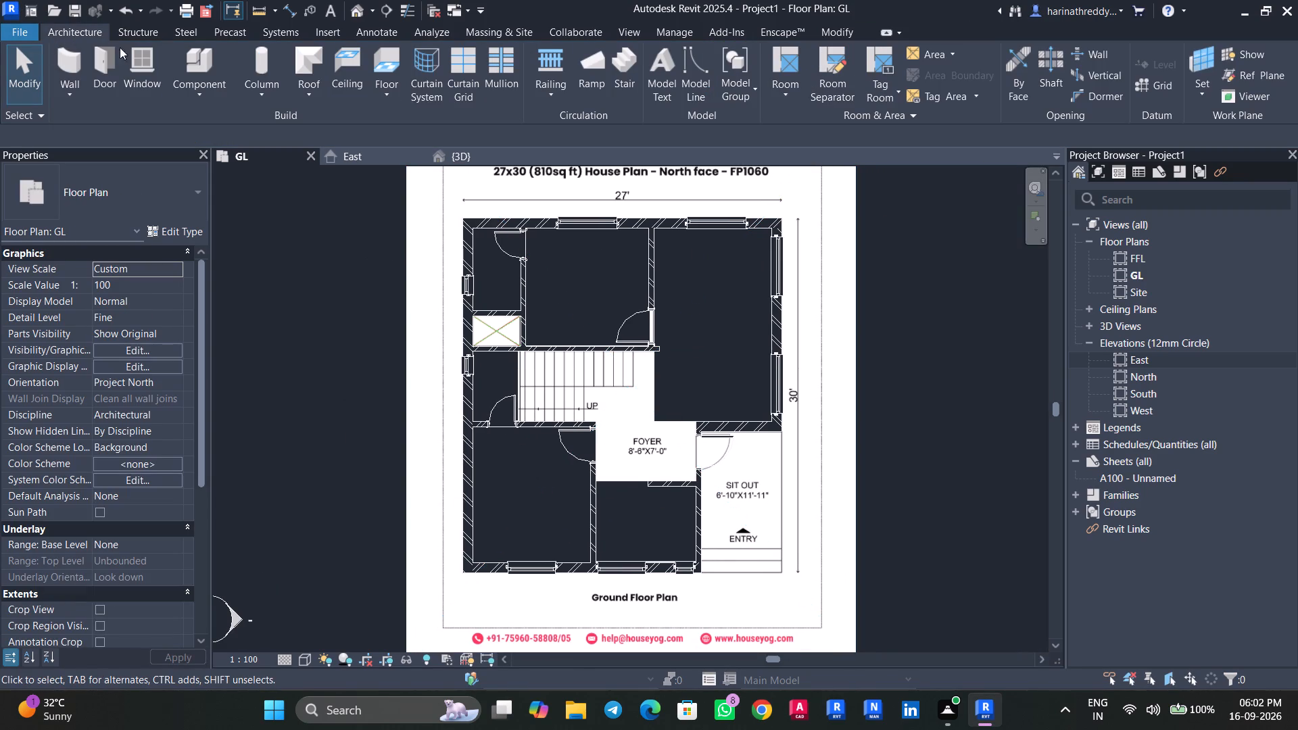
Start an architectural floor and duplicate the LIVING AND DINING AREA type as FOYER.
click(386, 103)
click(401, 126)
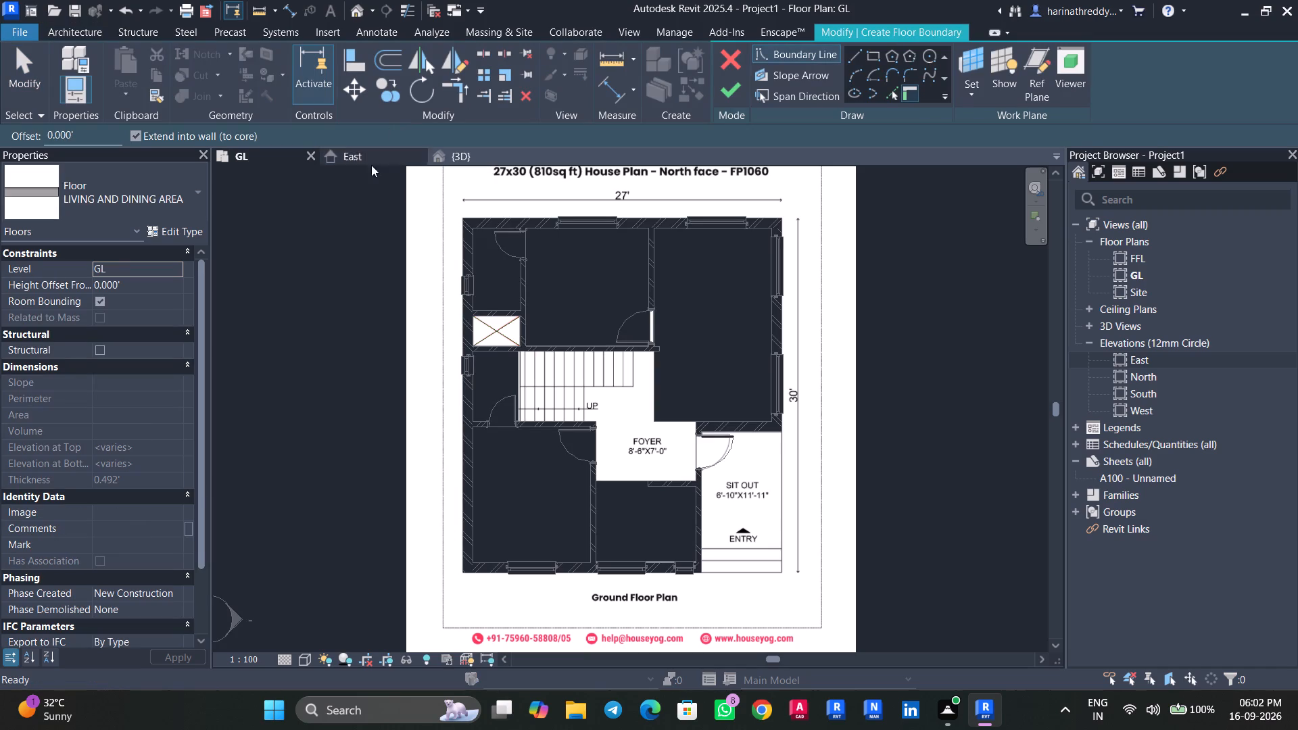
click(162, 197)
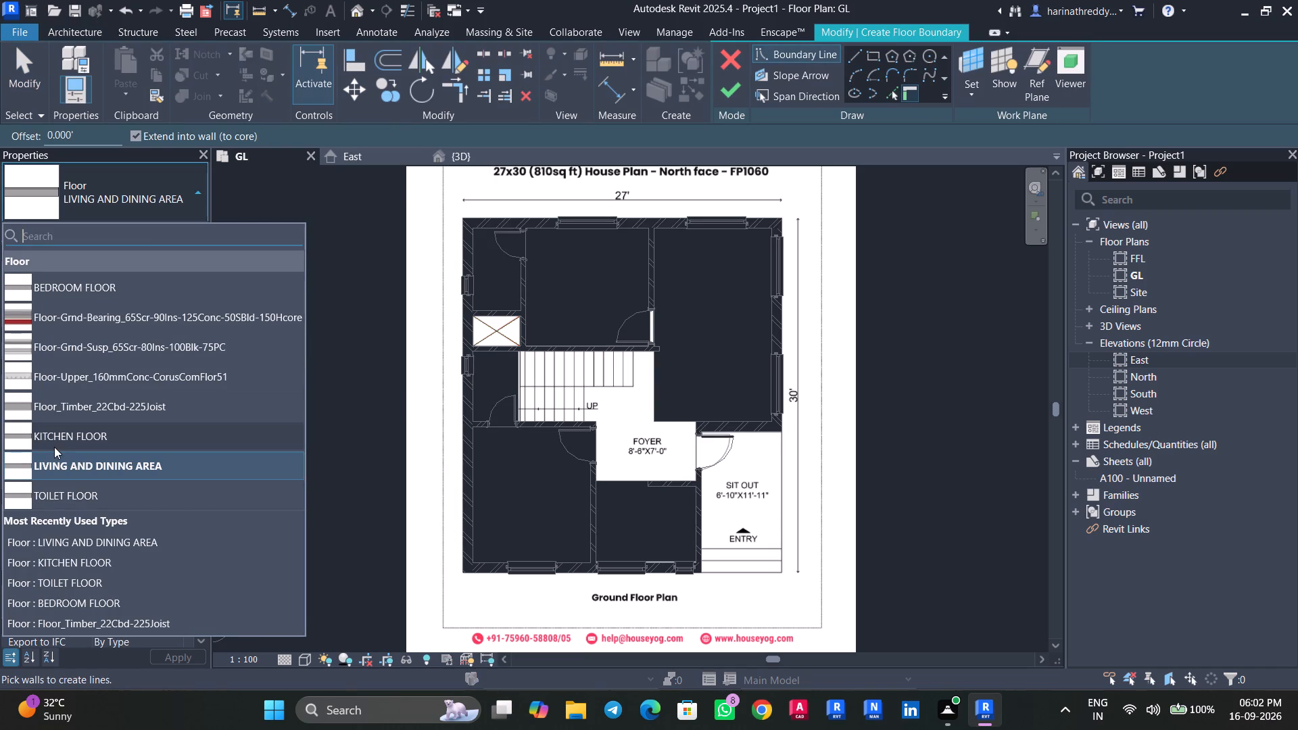
scroll(55, 447, up, 3)
scroll(124, 429, up, 1)
scroll(124, 429, down, 3)
click(268, 196)
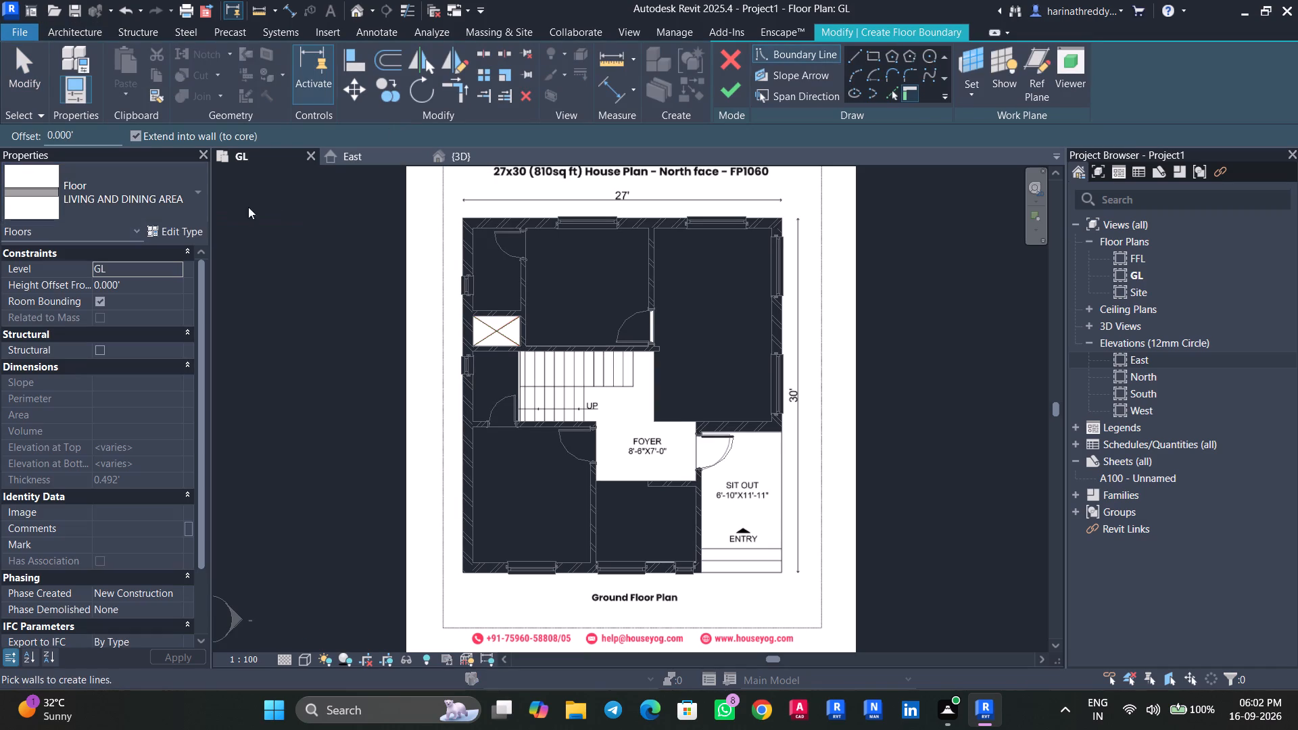
click(193, 231)
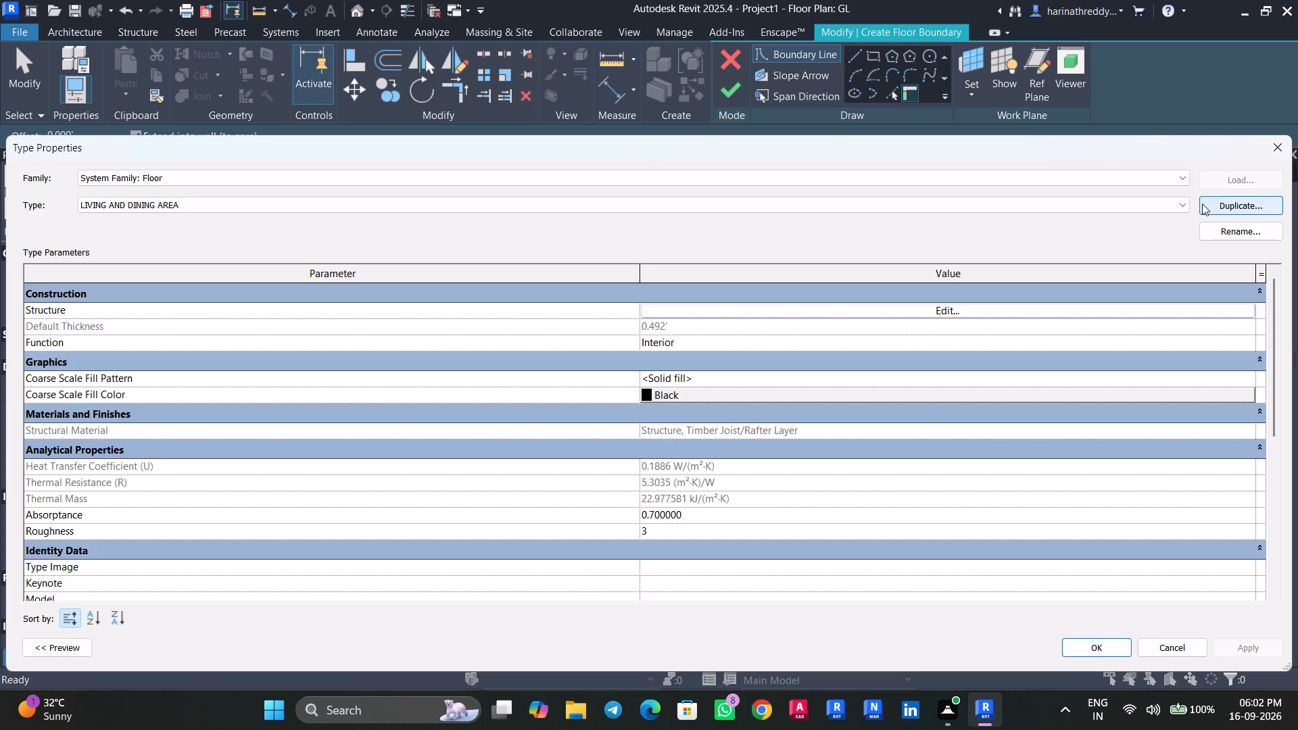
click(1202, 203)
text(FOYER)
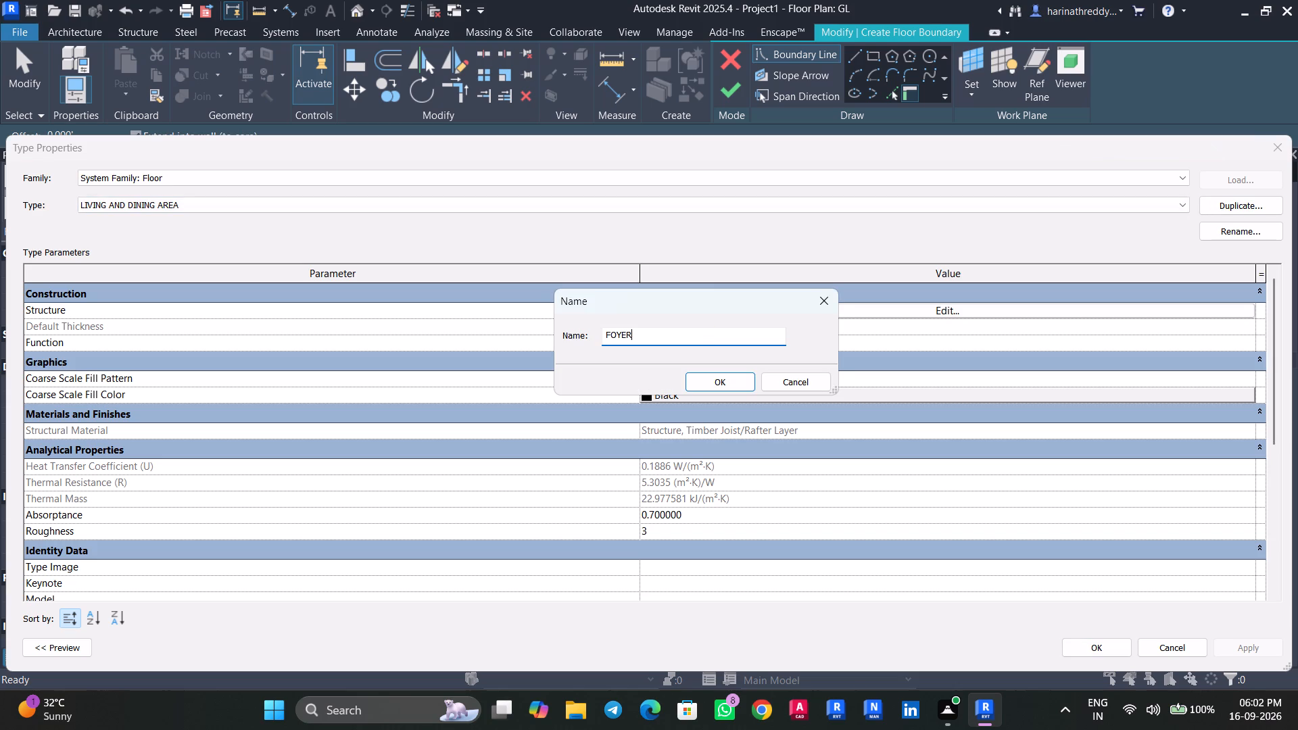
click(746, 374)
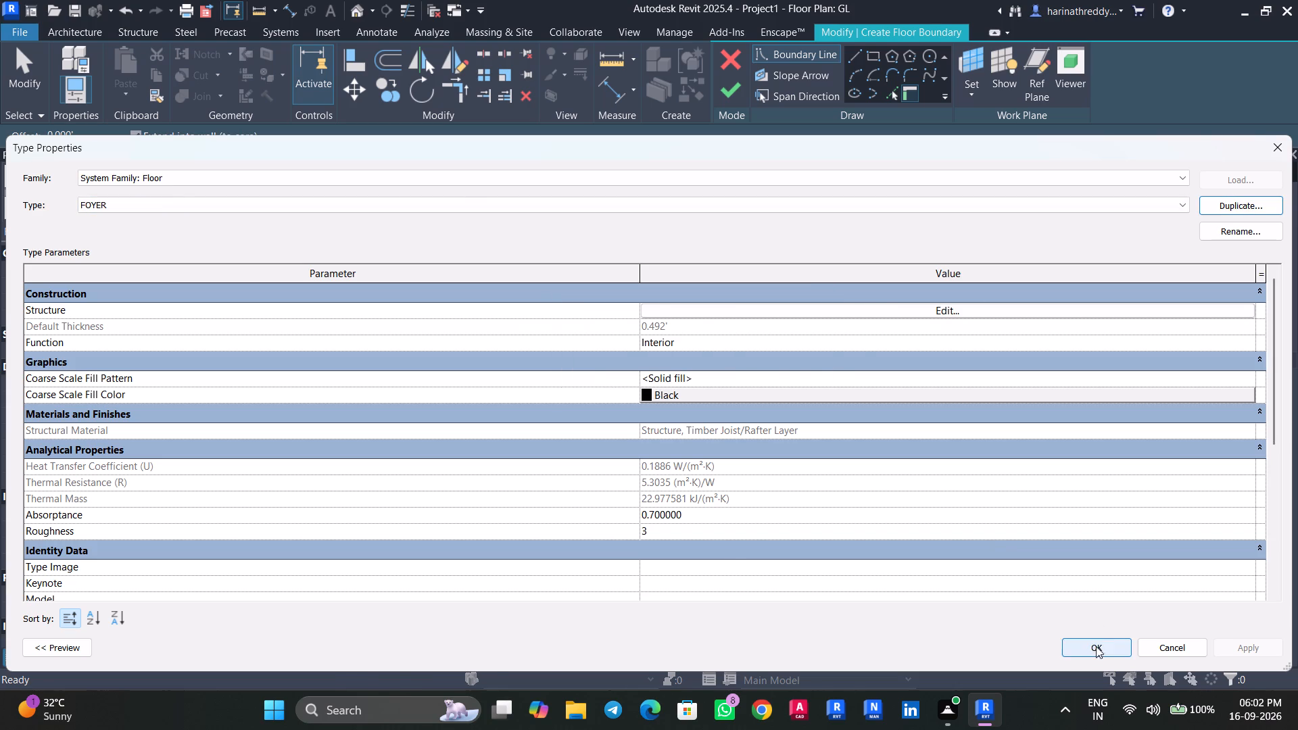
click(1097, 649)
Sketch the foyer floor's closed line boundary around the foyer and staircase area, and finish the sketch.
scroll(490, 392, up, 2)
scroll(490, 392, down, 1)
scroll(490, 392, up, 1)
scroll(578, 413, up, 2)
middle_drag(583, 427, 587, 363)
scroll(586, 366, up, 1)
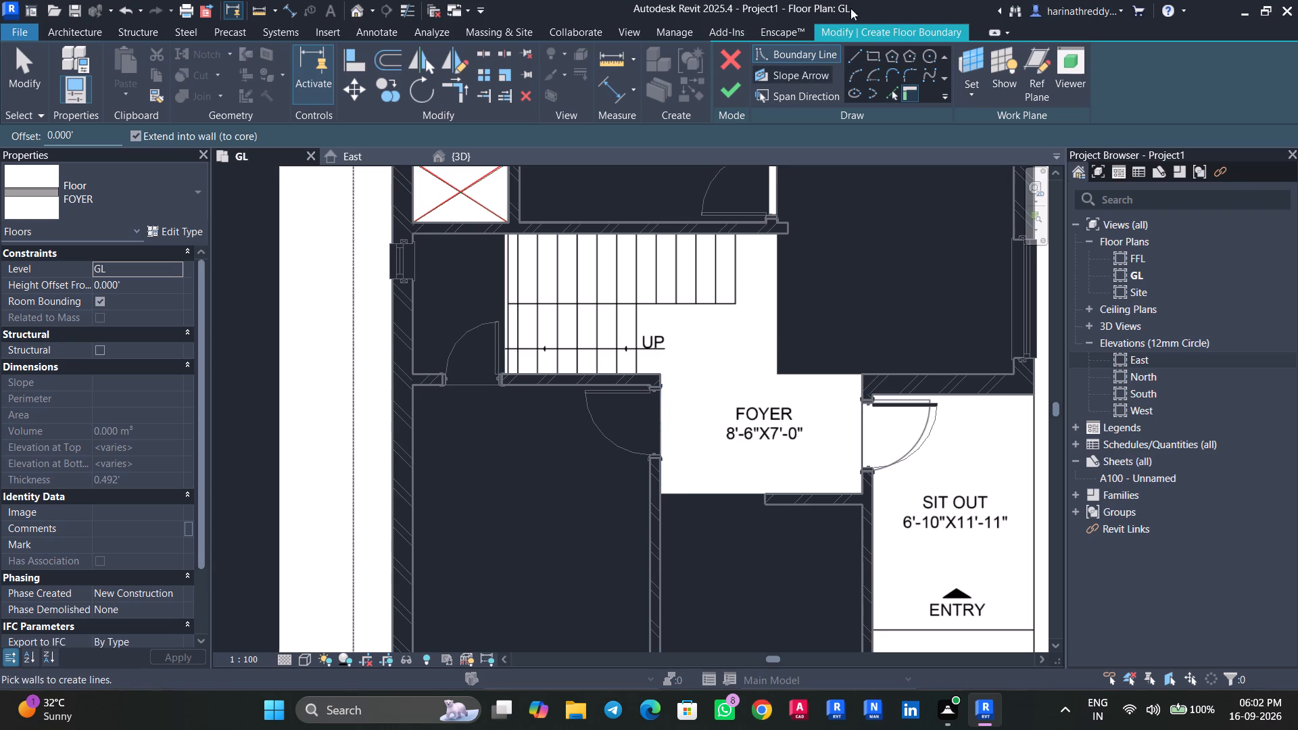
click(854, 53)
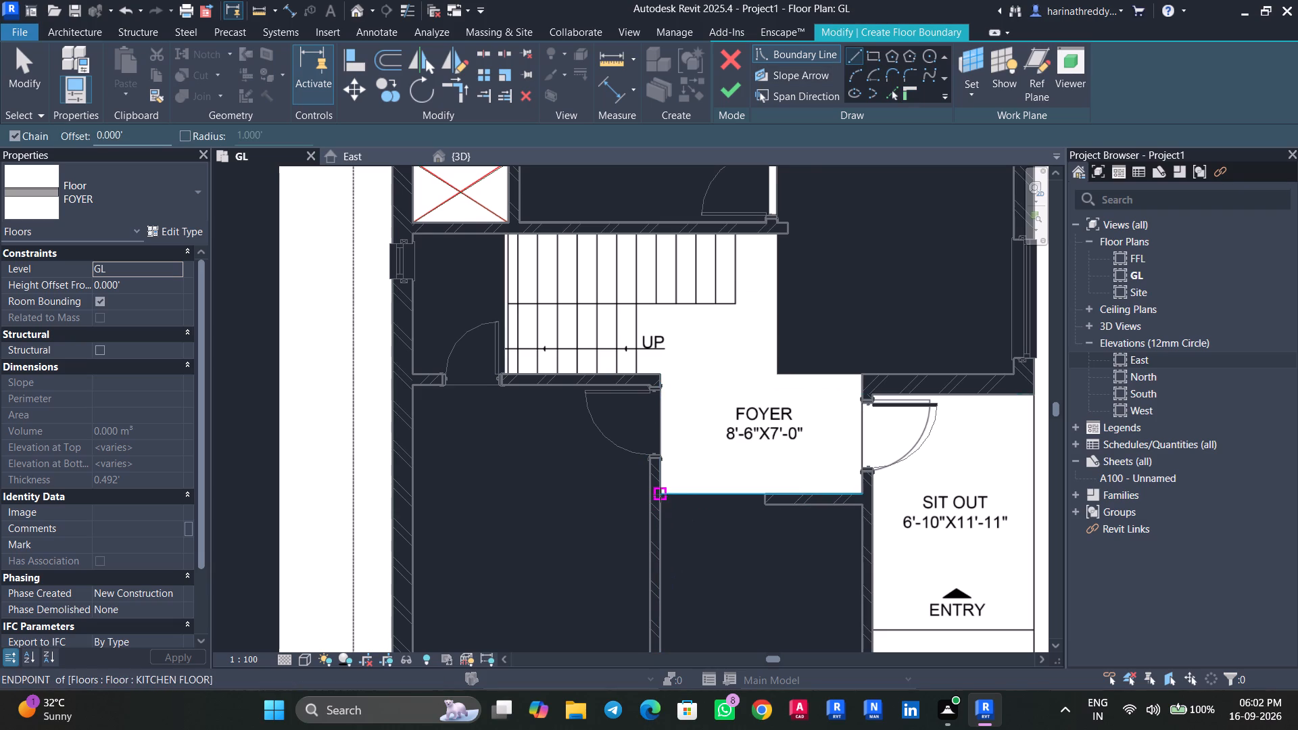
click(660, 494)
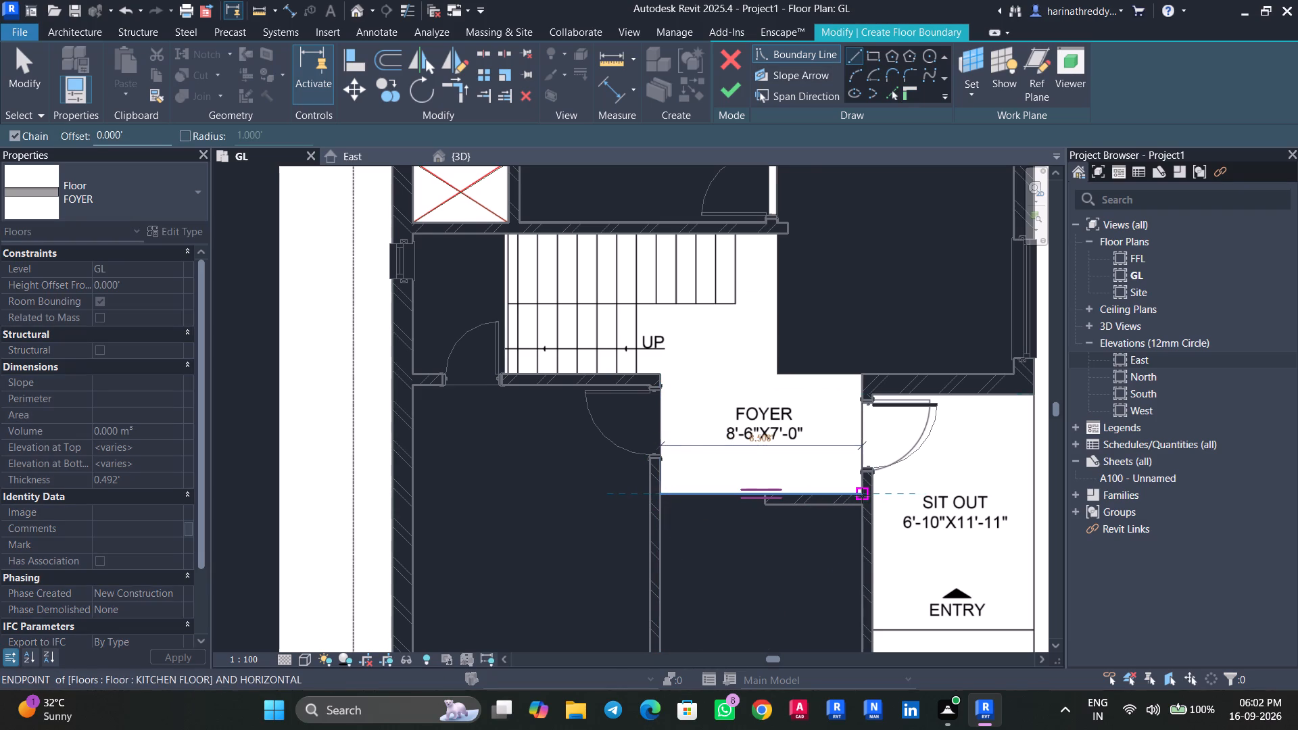
click(861, 495)
click(860, 372)
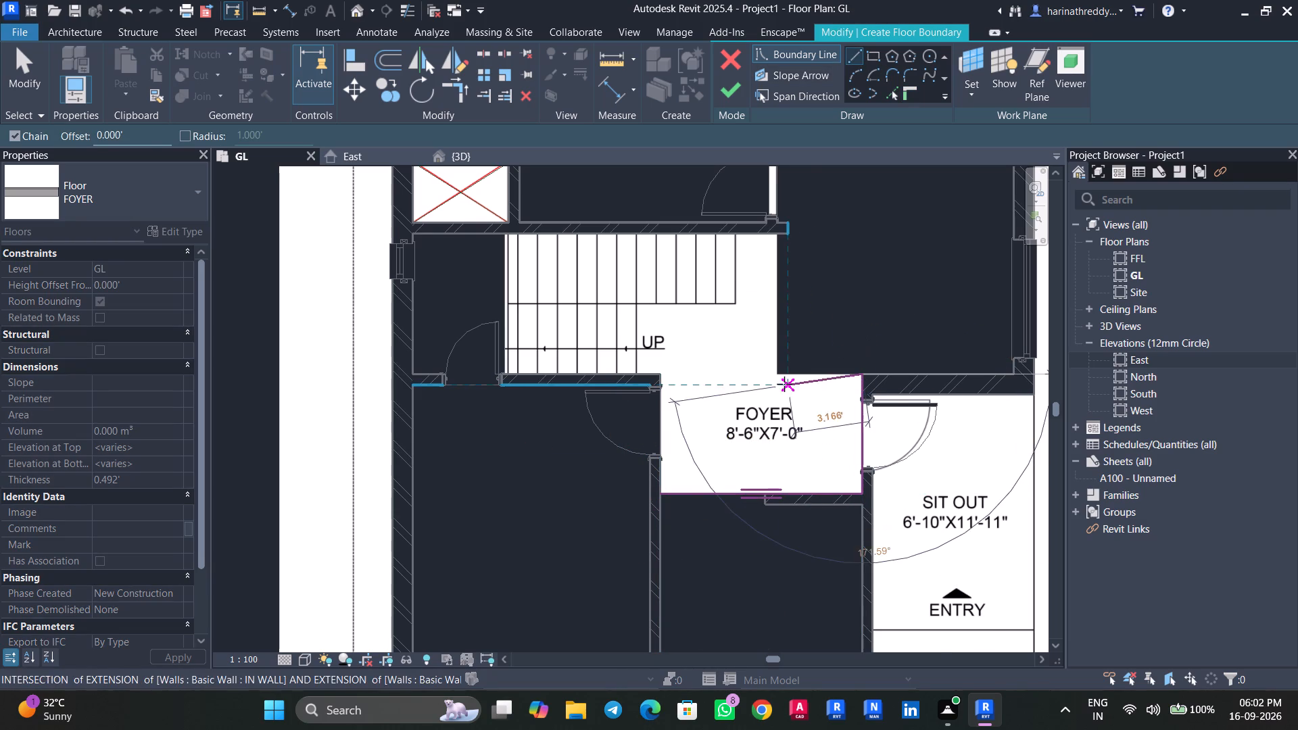
click(779, 374)
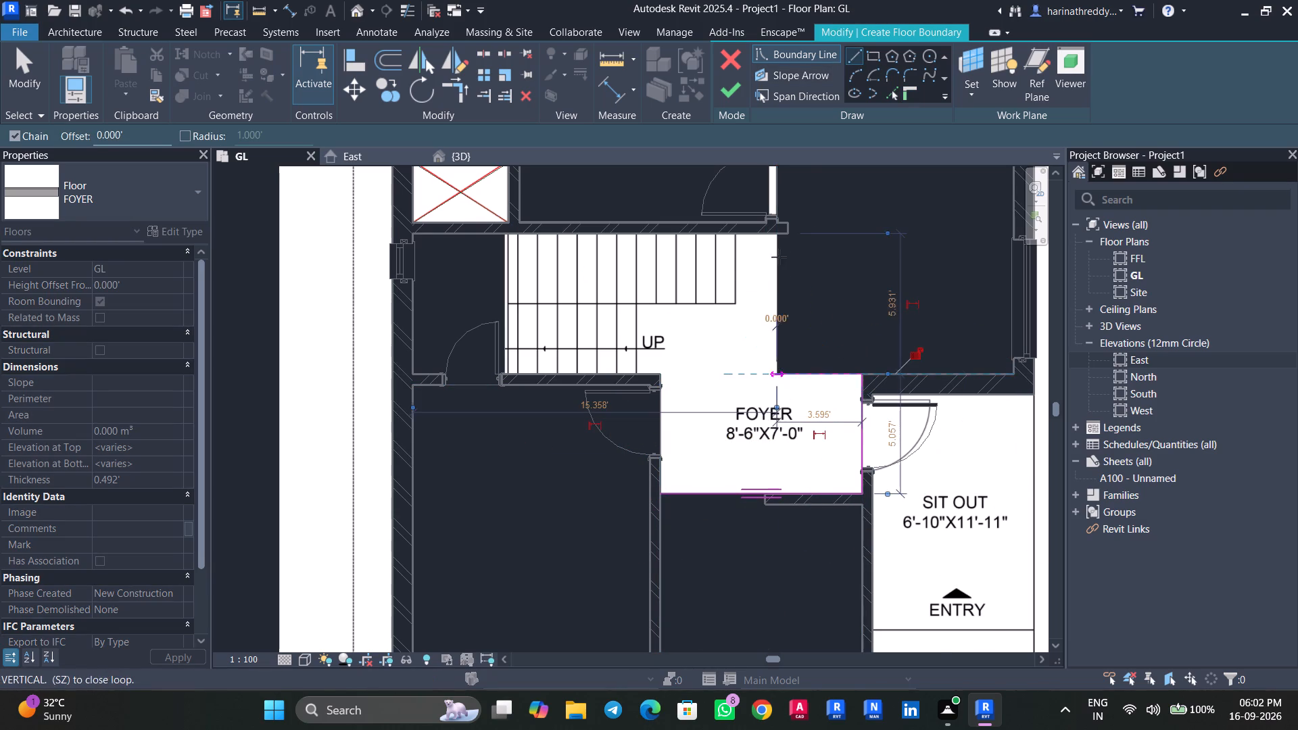
click(777, 237)
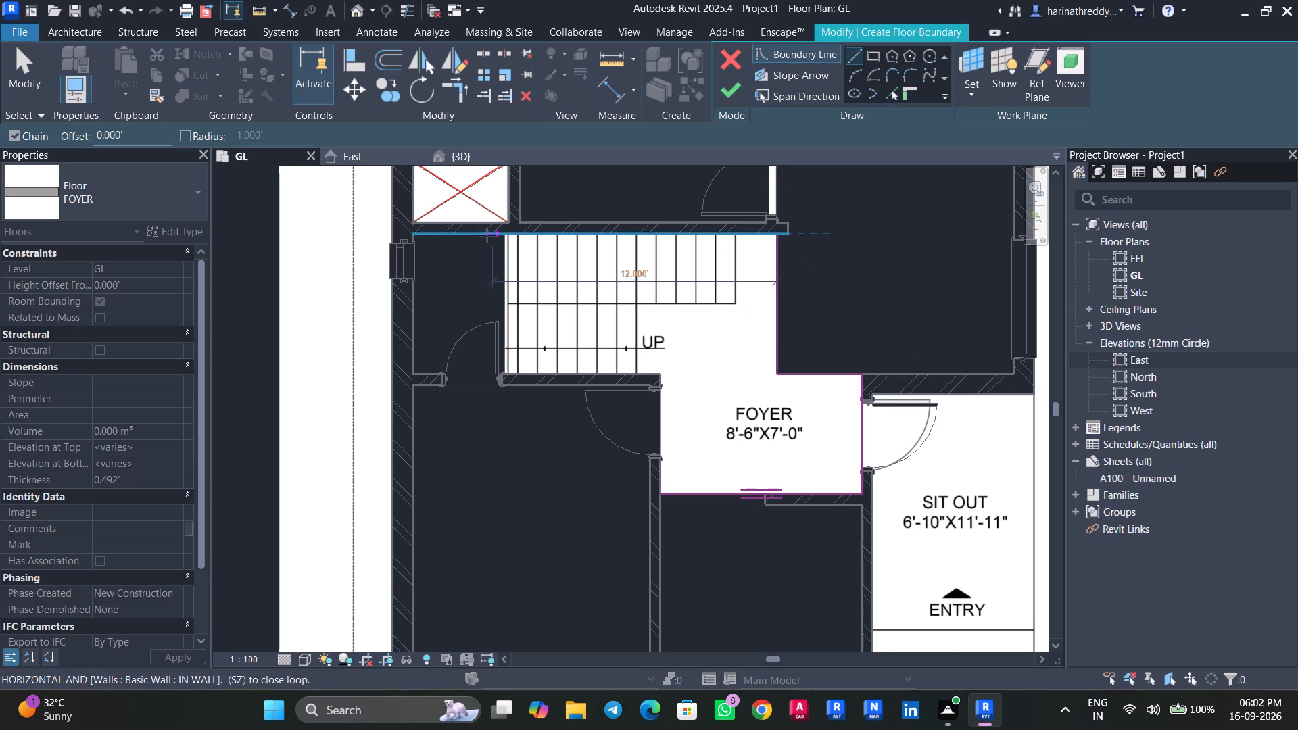
click(509, 235)
click(510, 373)
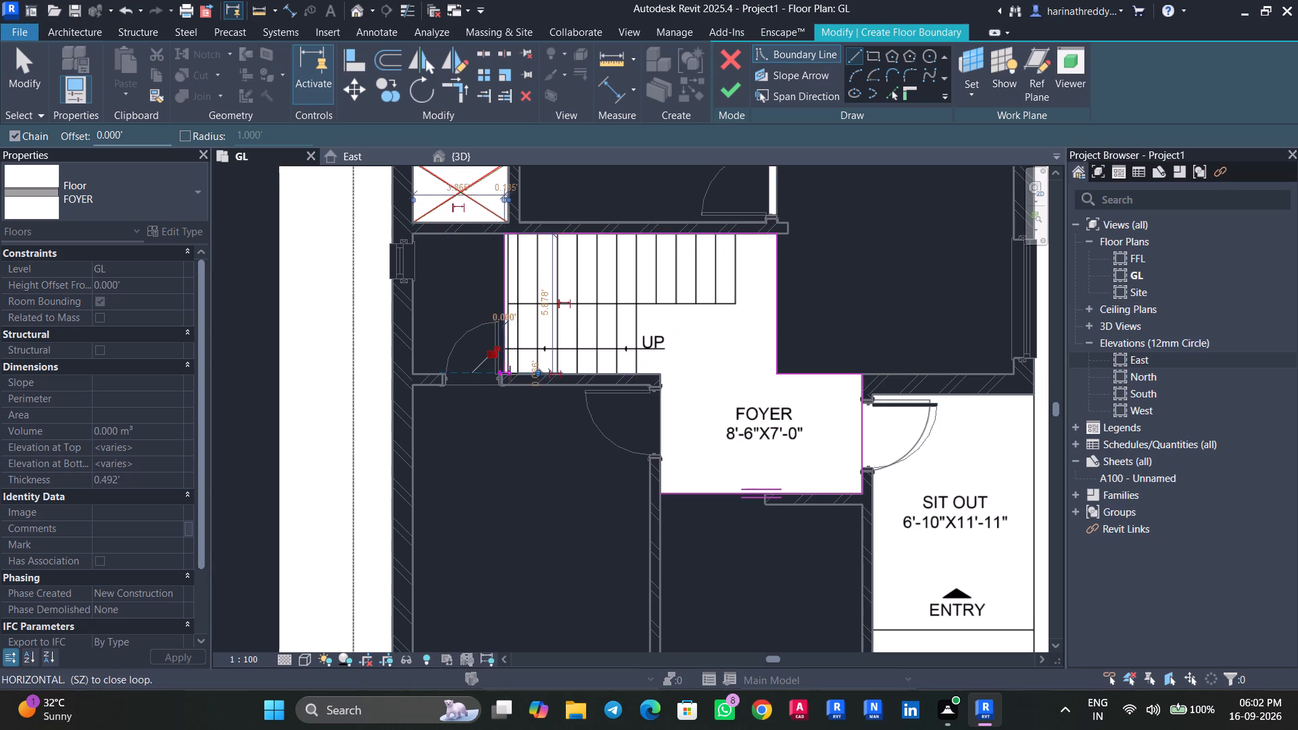
click(663, 373)
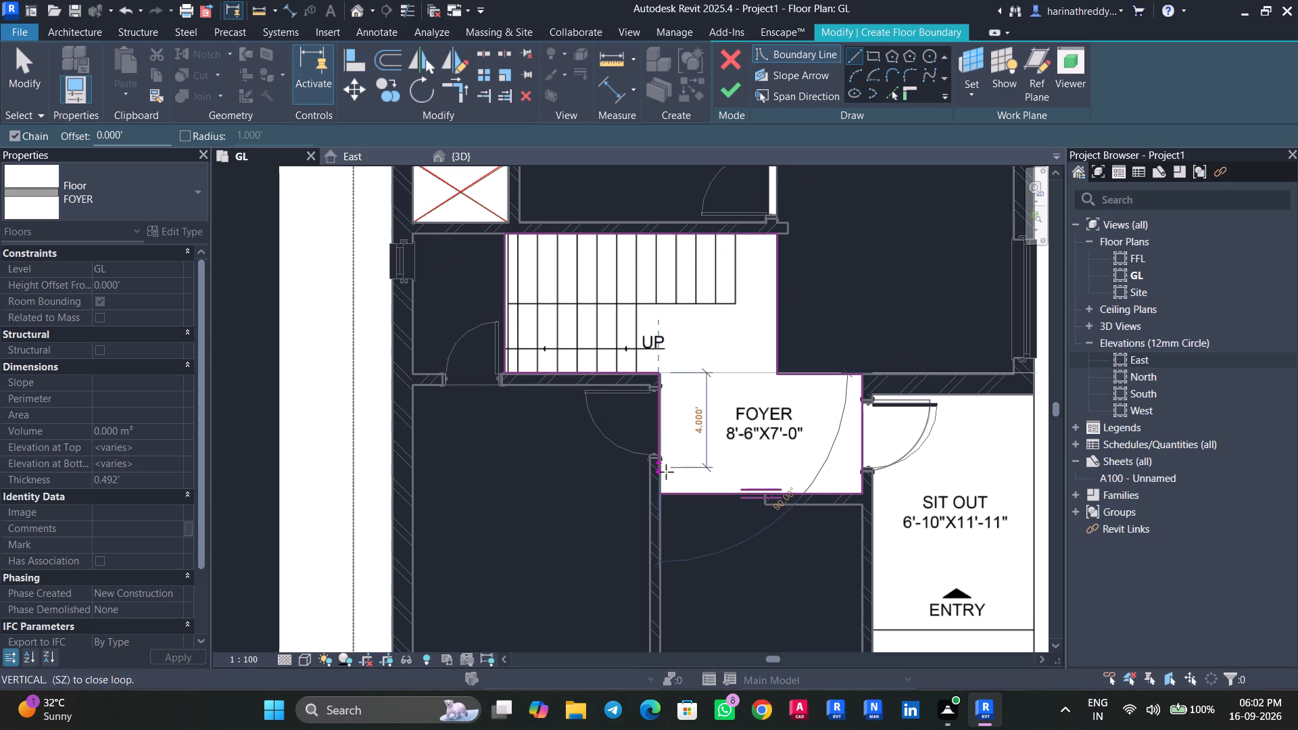
click(664, 496)
key(Escape)
scroll(694, 394, down, 5)
middle_drag(690, 351, 680, 443)
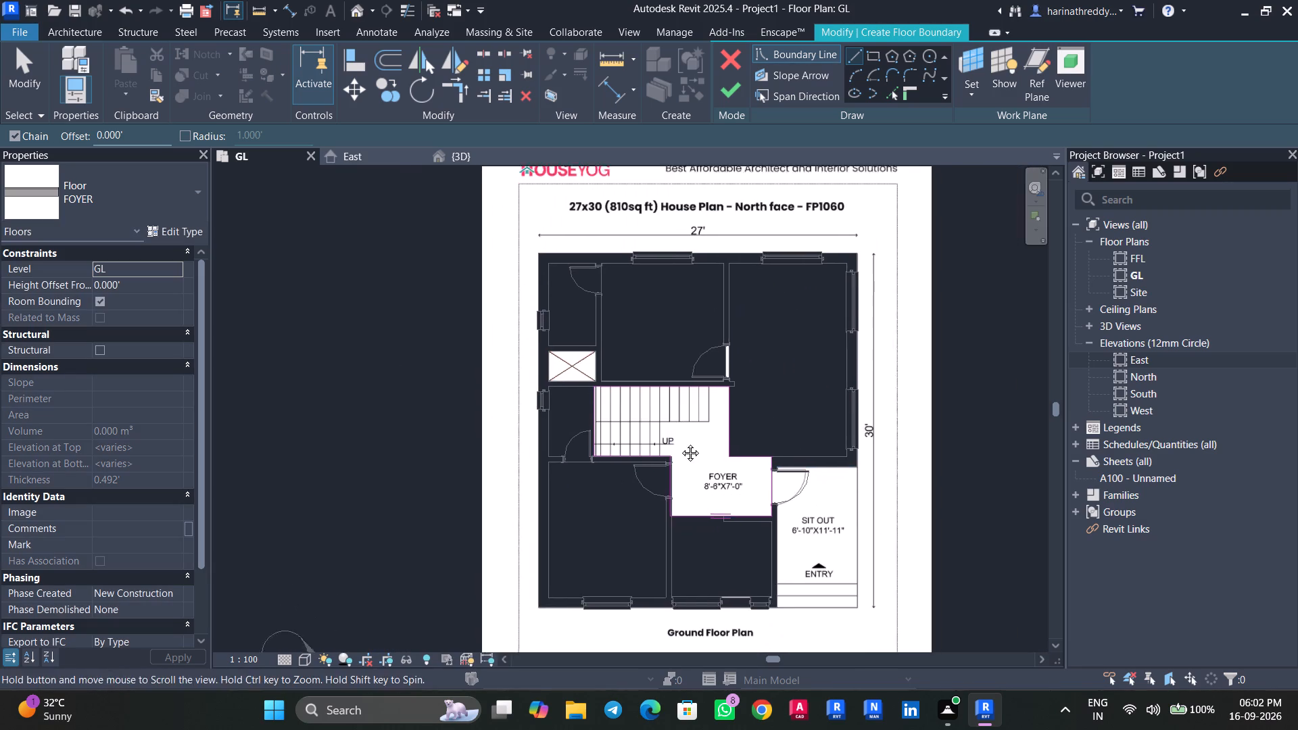
middle_drag(680, 443, 678, 456)
key(Escape)
click(729, 97)
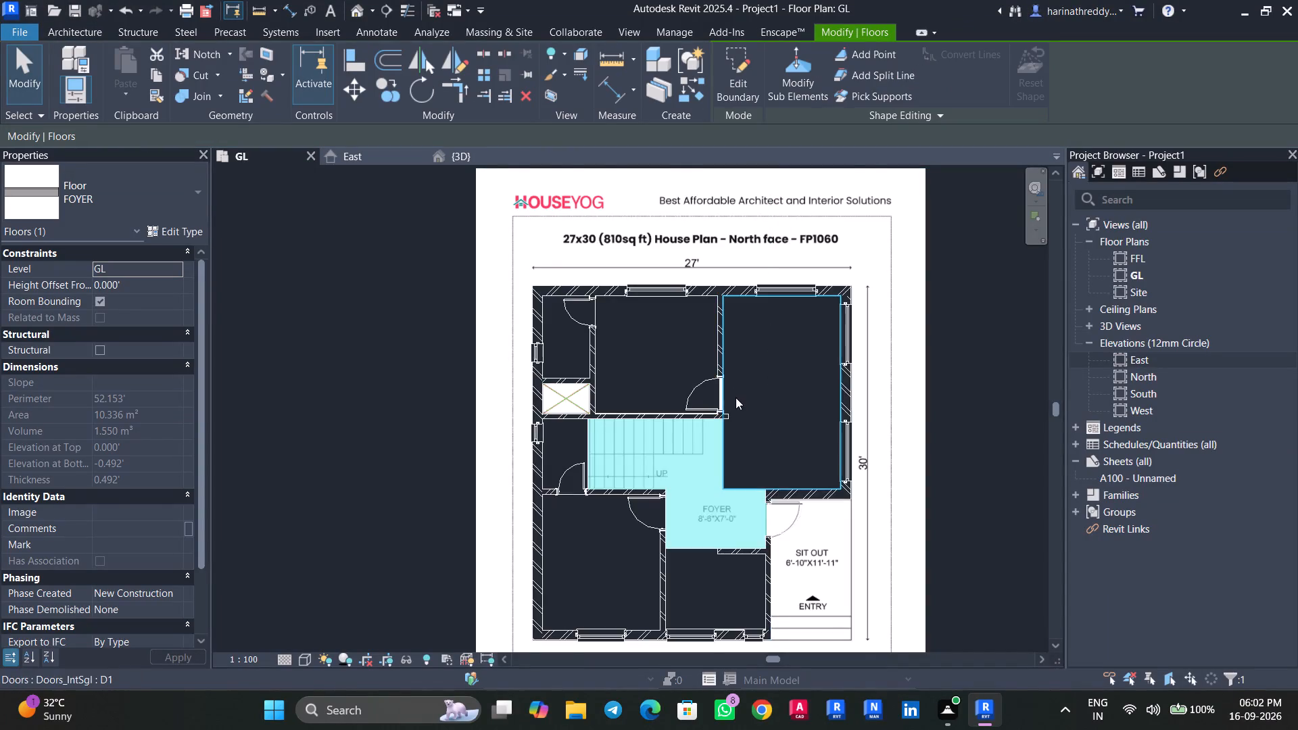
scroll(736, 401, up, 3)
key(Escape)
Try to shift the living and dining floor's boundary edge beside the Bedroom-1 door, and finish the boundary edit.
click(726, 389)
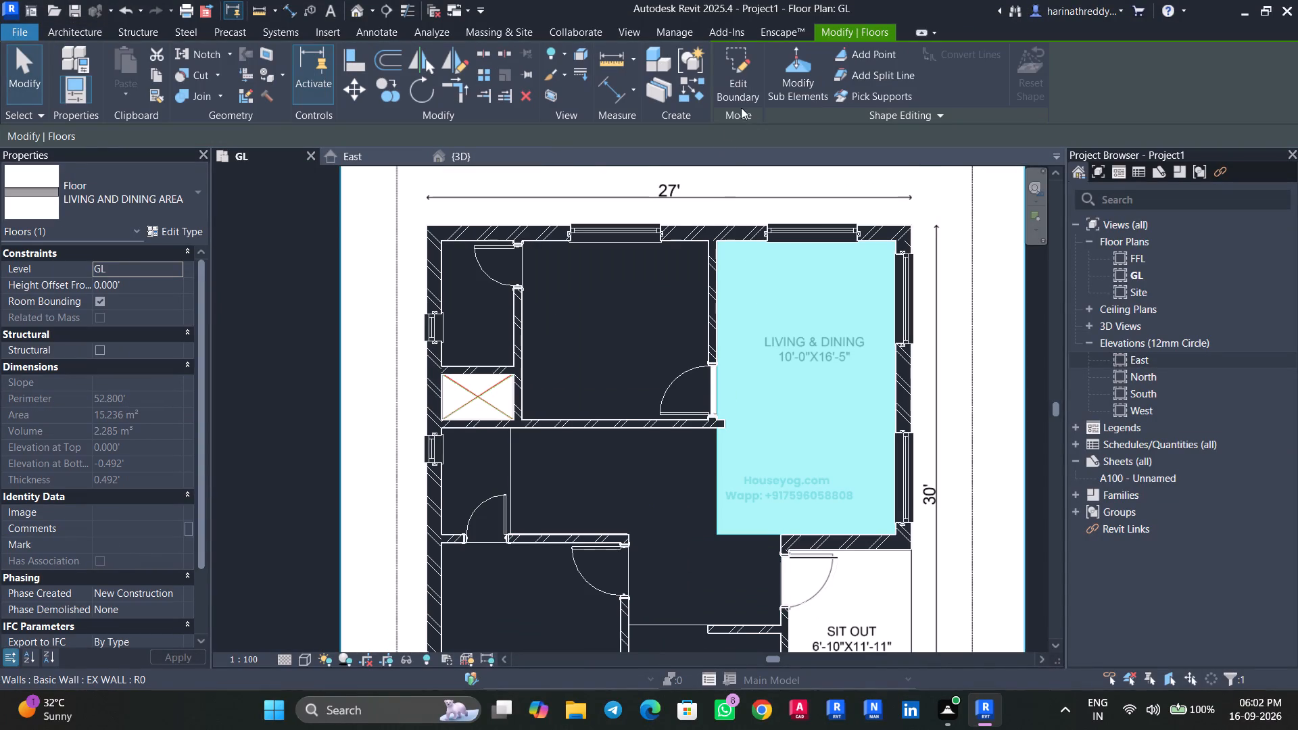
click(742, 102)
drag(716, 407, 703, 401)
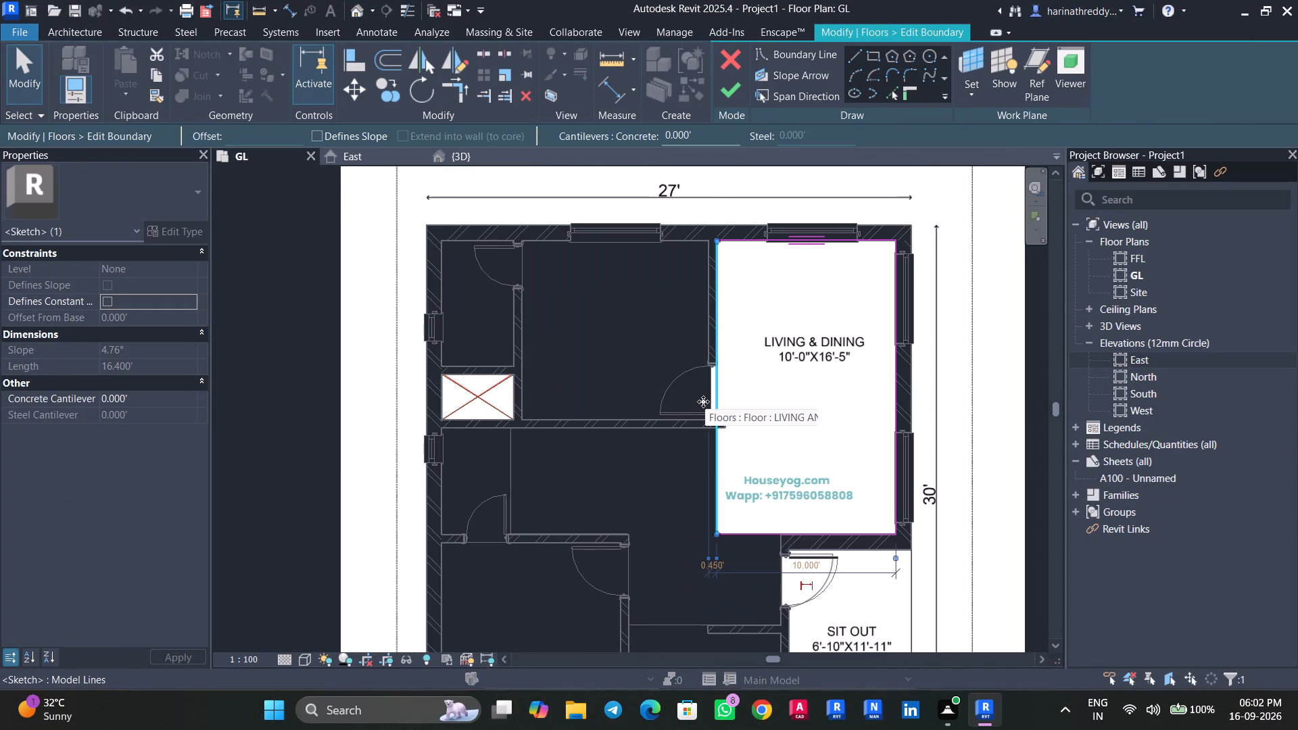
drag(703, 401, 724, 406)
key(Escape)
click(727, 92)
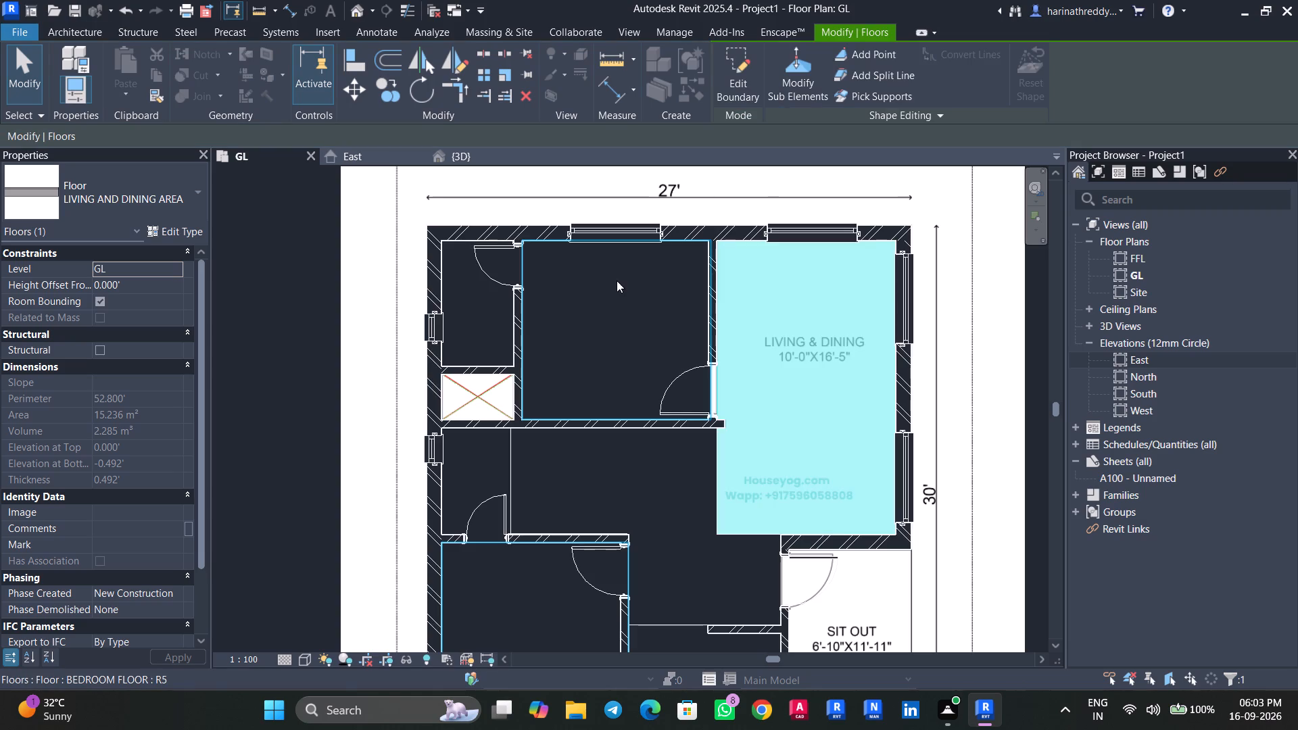
Edit the bedroom floor's boundary, moving Bedroom-1's door-side edge to the living-side face of the wall, and finish the sketch.
click(611, 288)
click(724, 68)
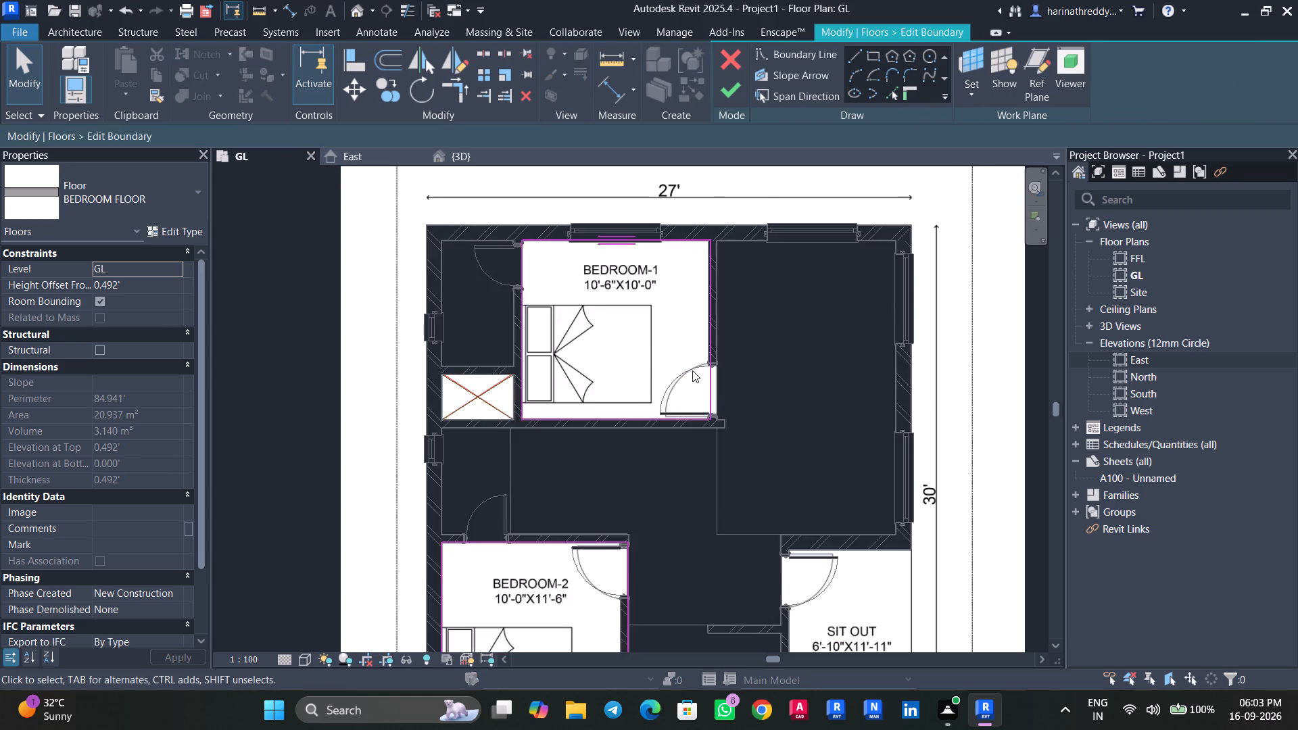
scroll(692, 371, up, 3)
click(715, 368)
click(723, 377)
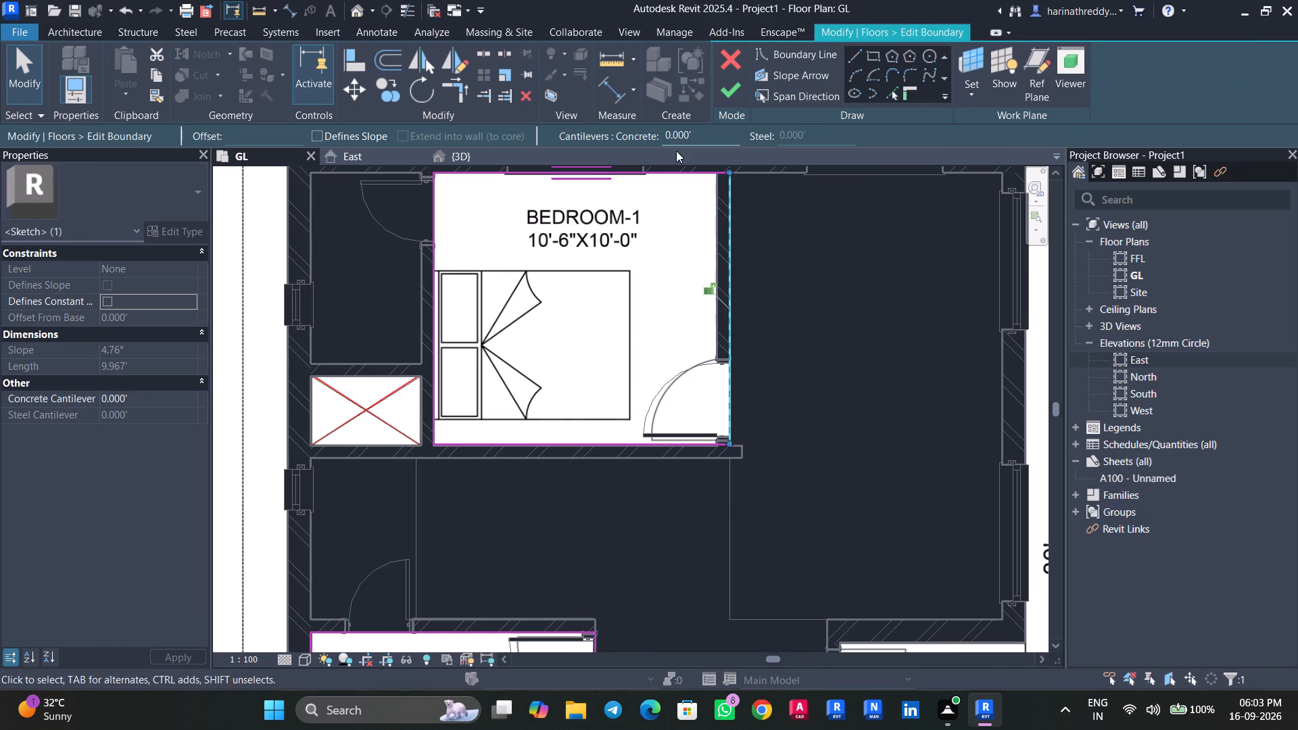
click(728, 95)
scroll(610, 415, down, 7)
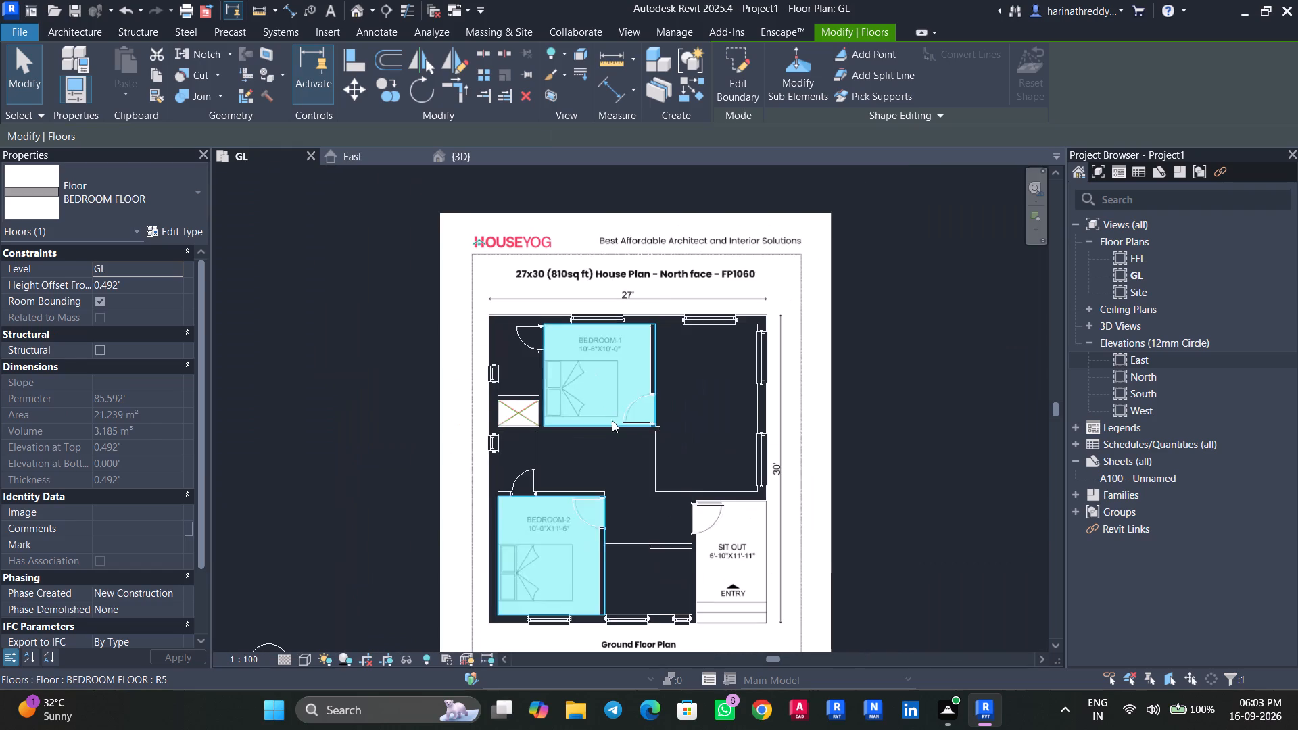
key(Escape)
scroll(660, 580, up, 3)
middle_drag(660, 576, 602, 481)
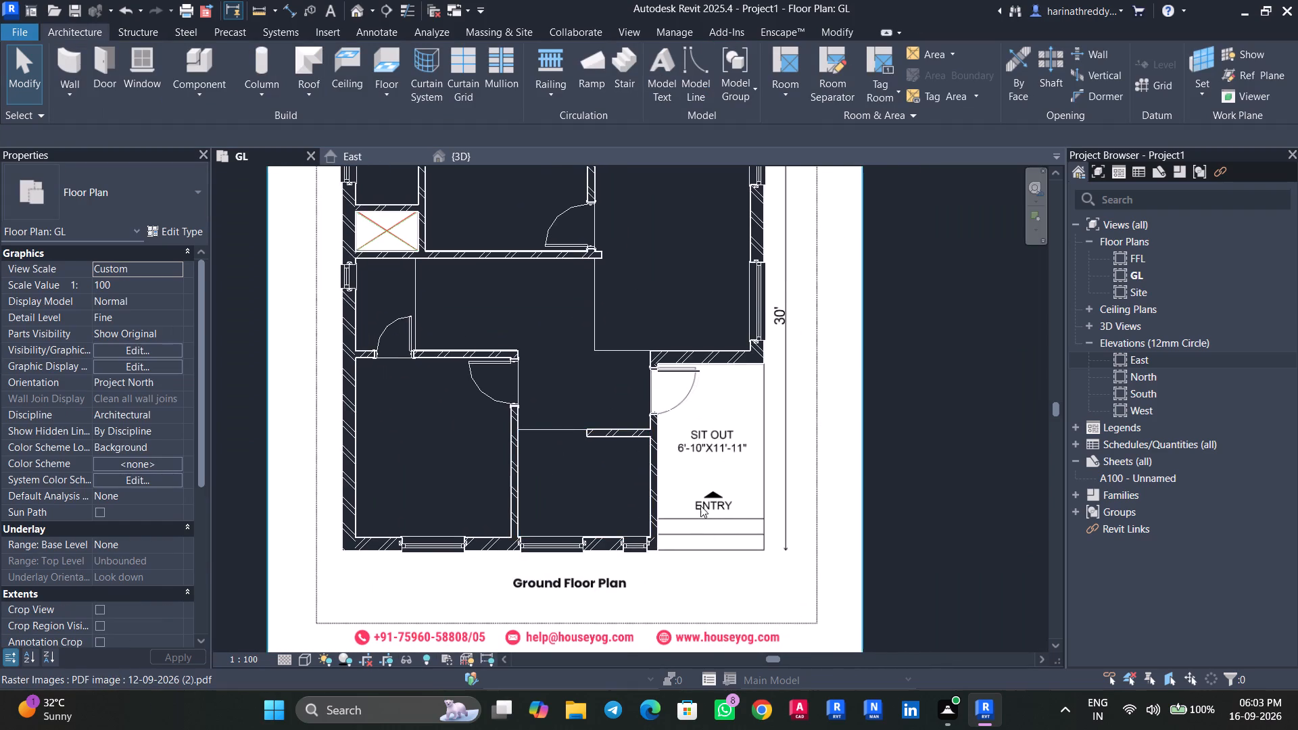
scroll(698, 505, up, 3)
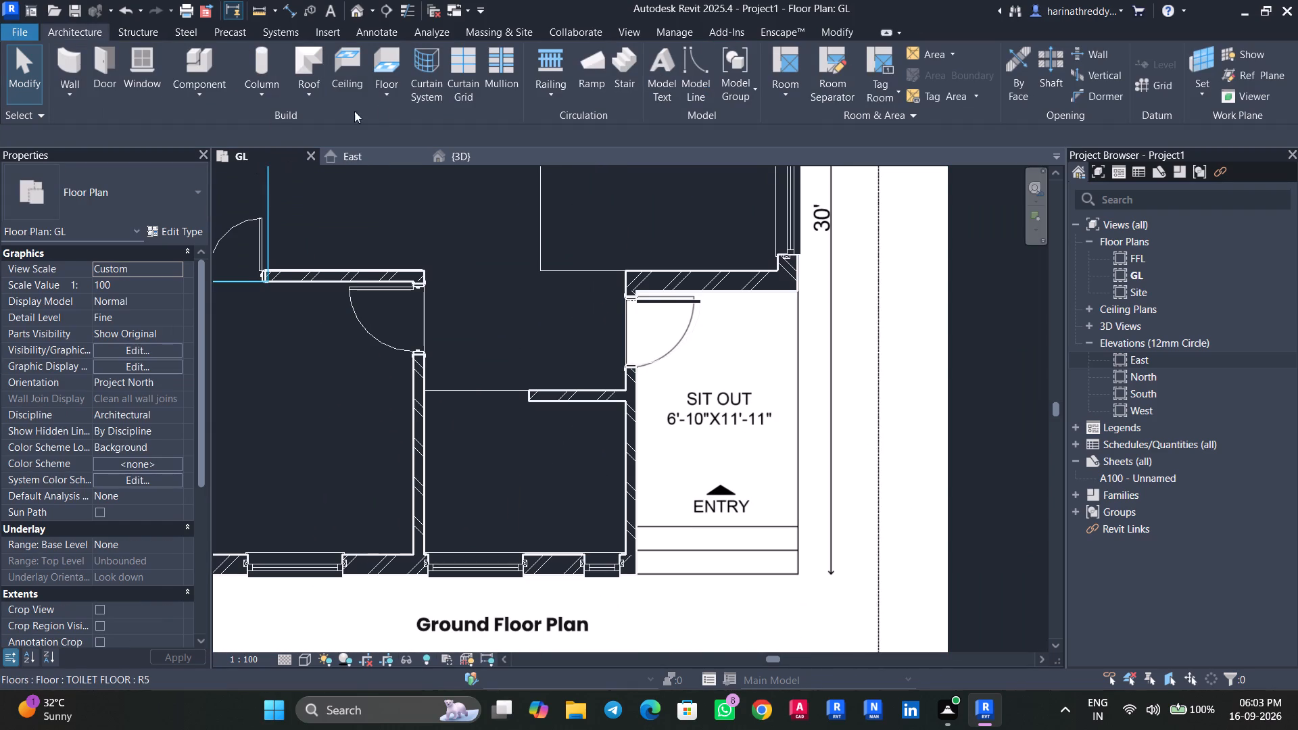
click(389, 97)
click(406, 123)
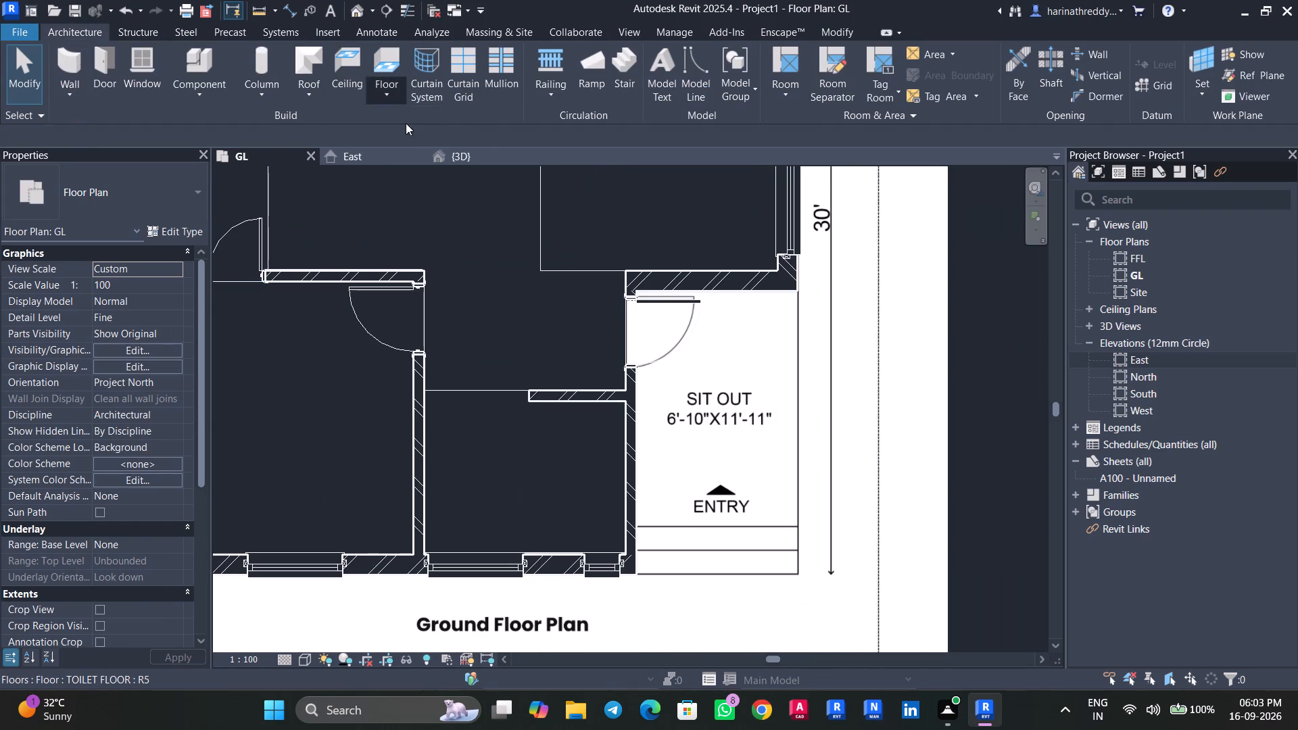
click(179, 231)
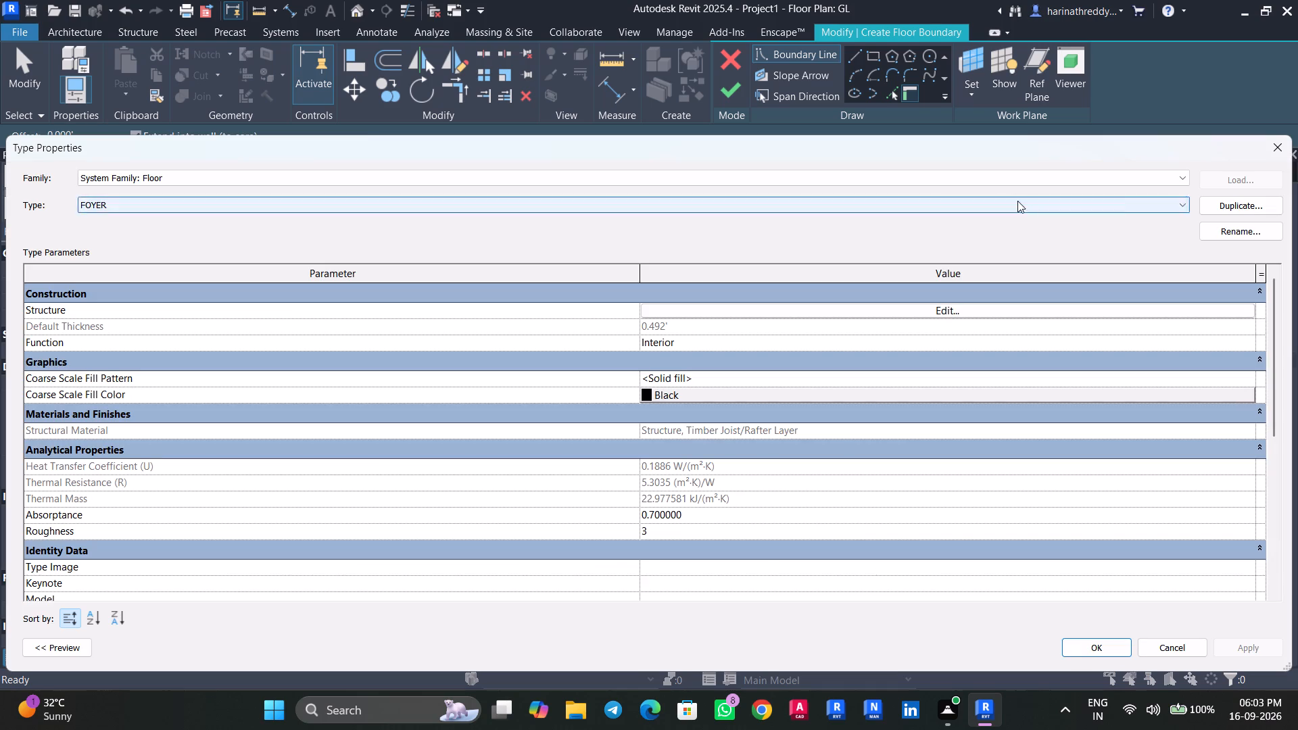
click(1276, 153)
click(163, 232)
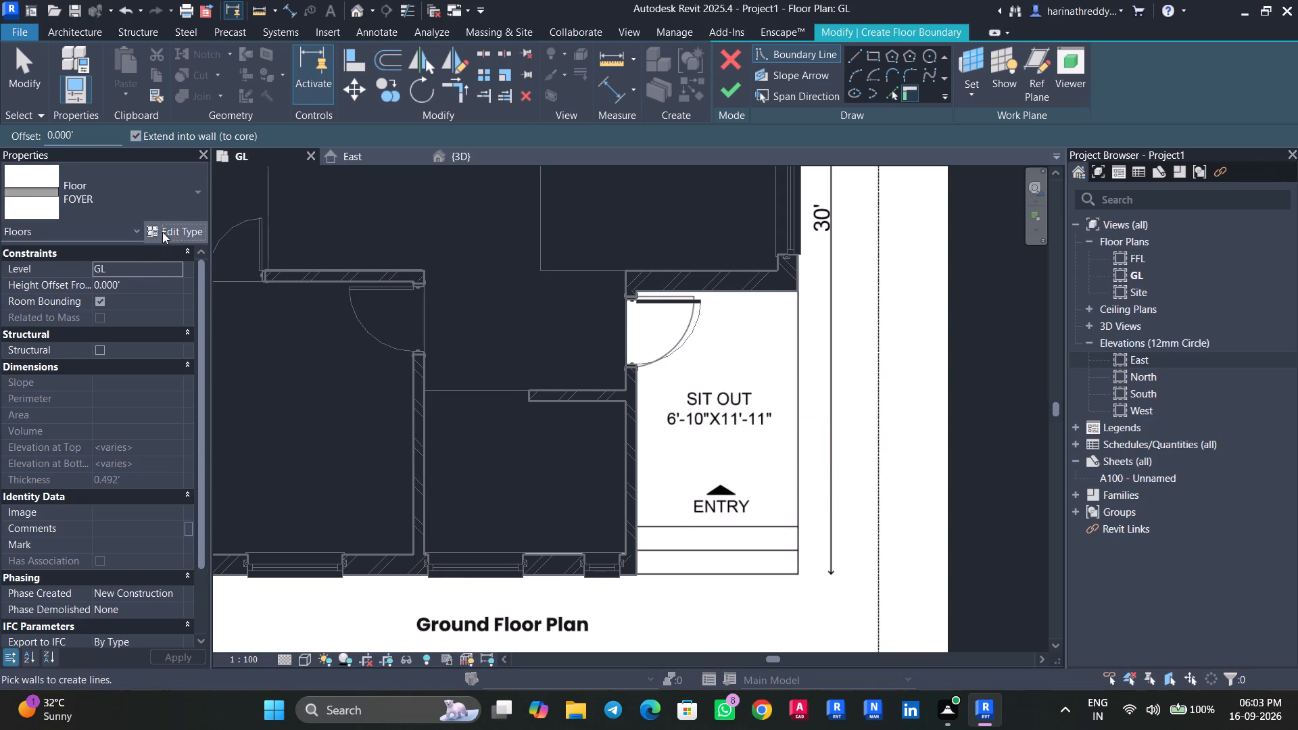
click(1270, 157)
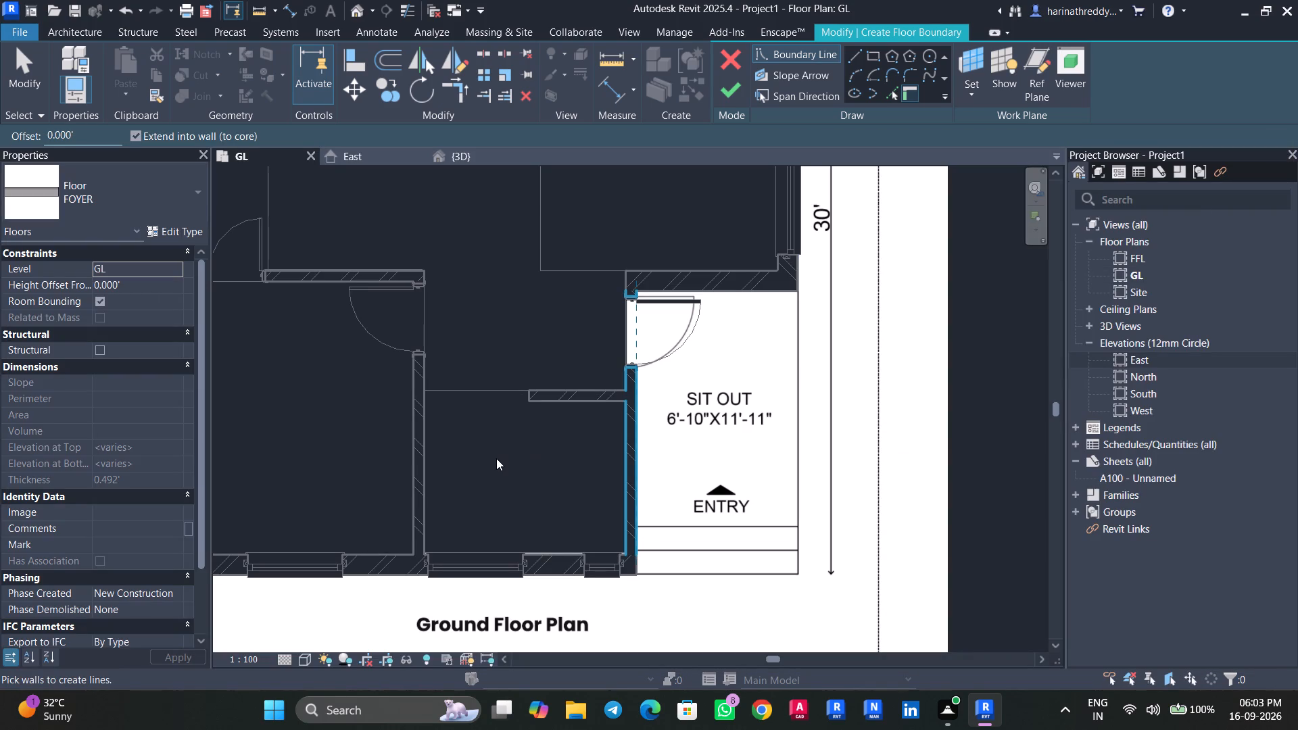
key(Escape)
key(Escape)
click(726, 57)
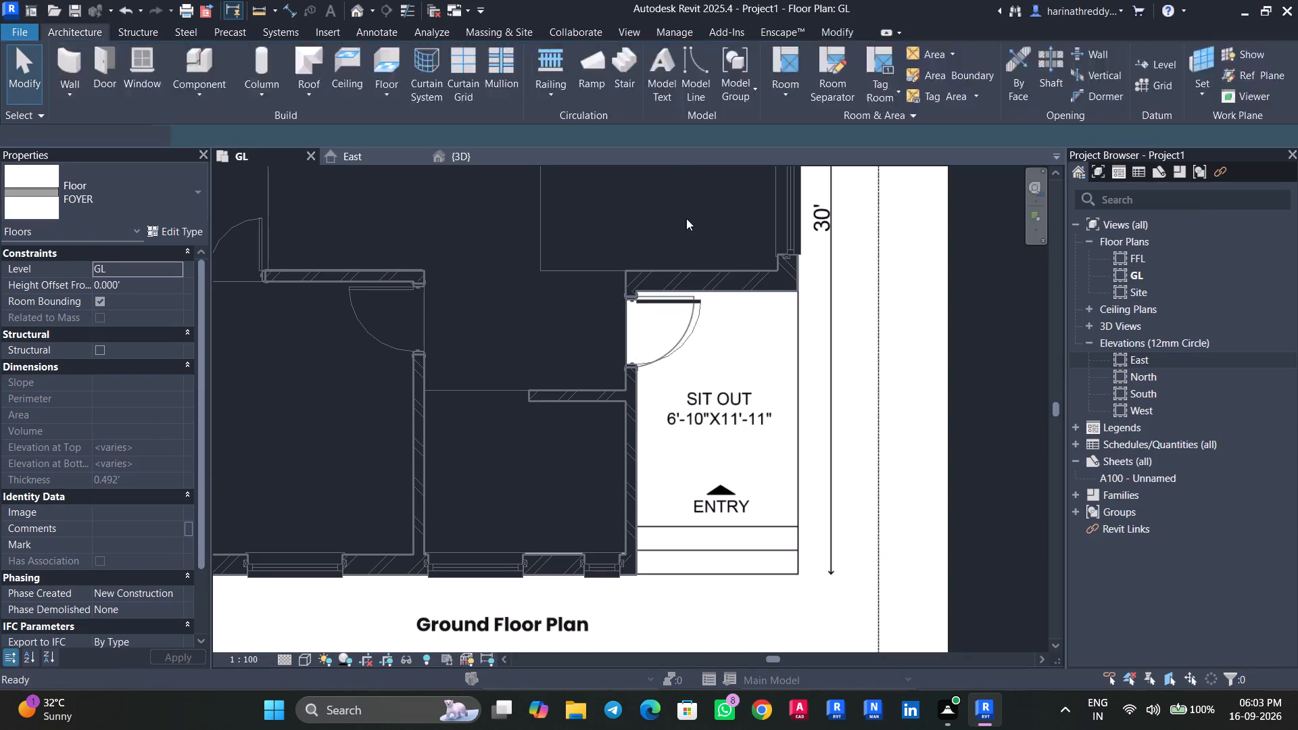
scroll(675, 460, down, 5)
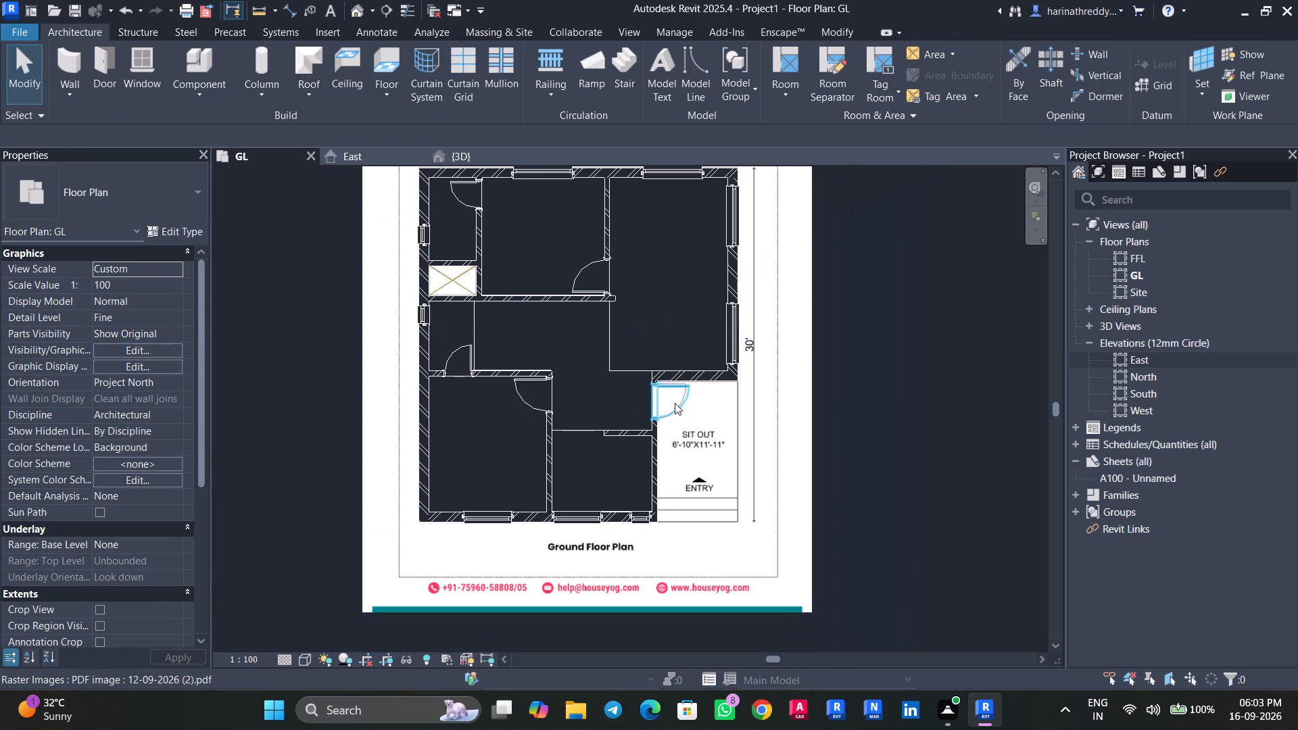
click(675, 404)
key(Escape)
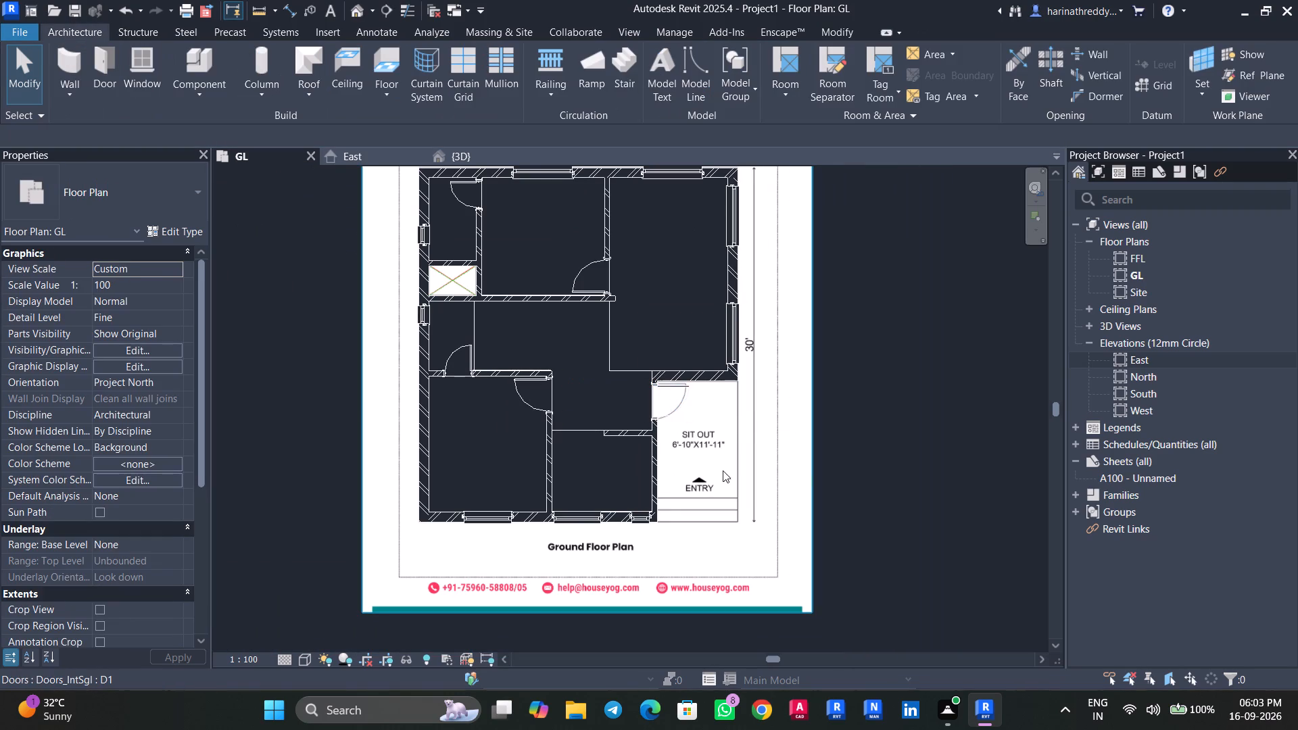
Start a stair with a sketched run and draw its boundary line along the sit-out's outer edge, about 12' long.
click(623, 83)
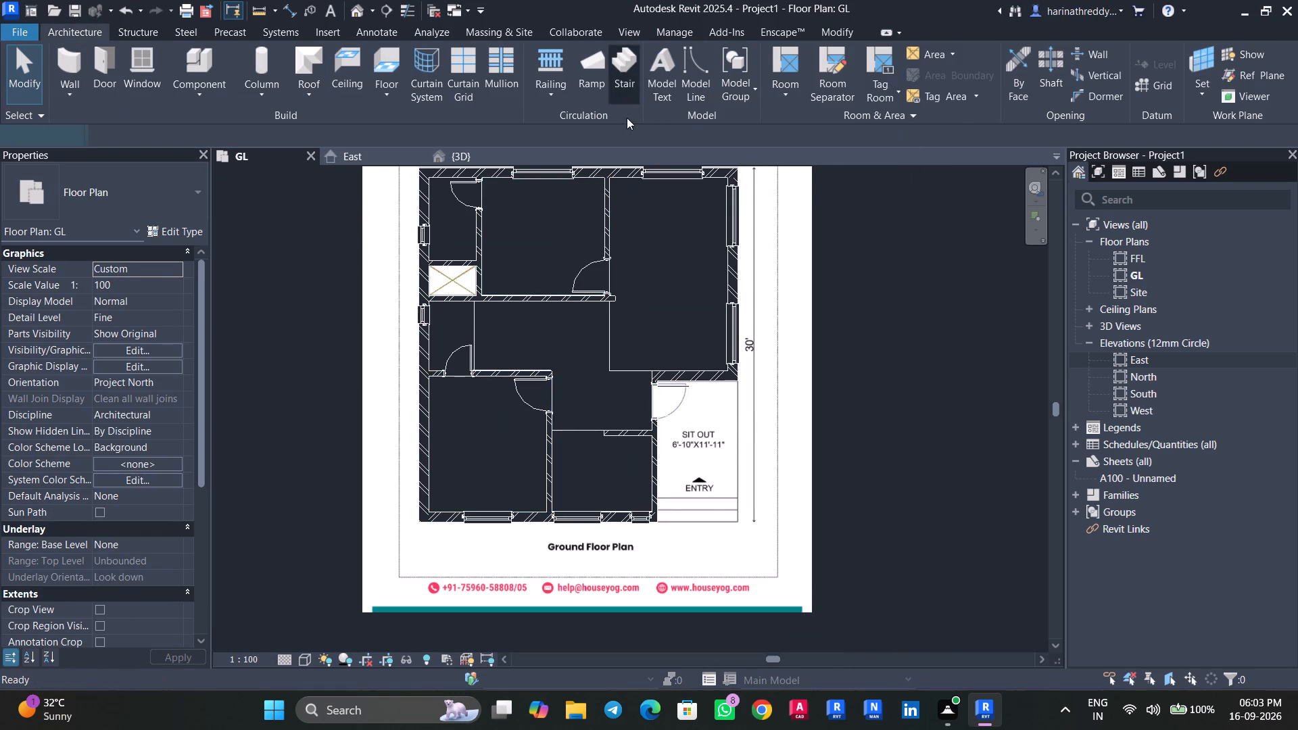
click(823, 72)
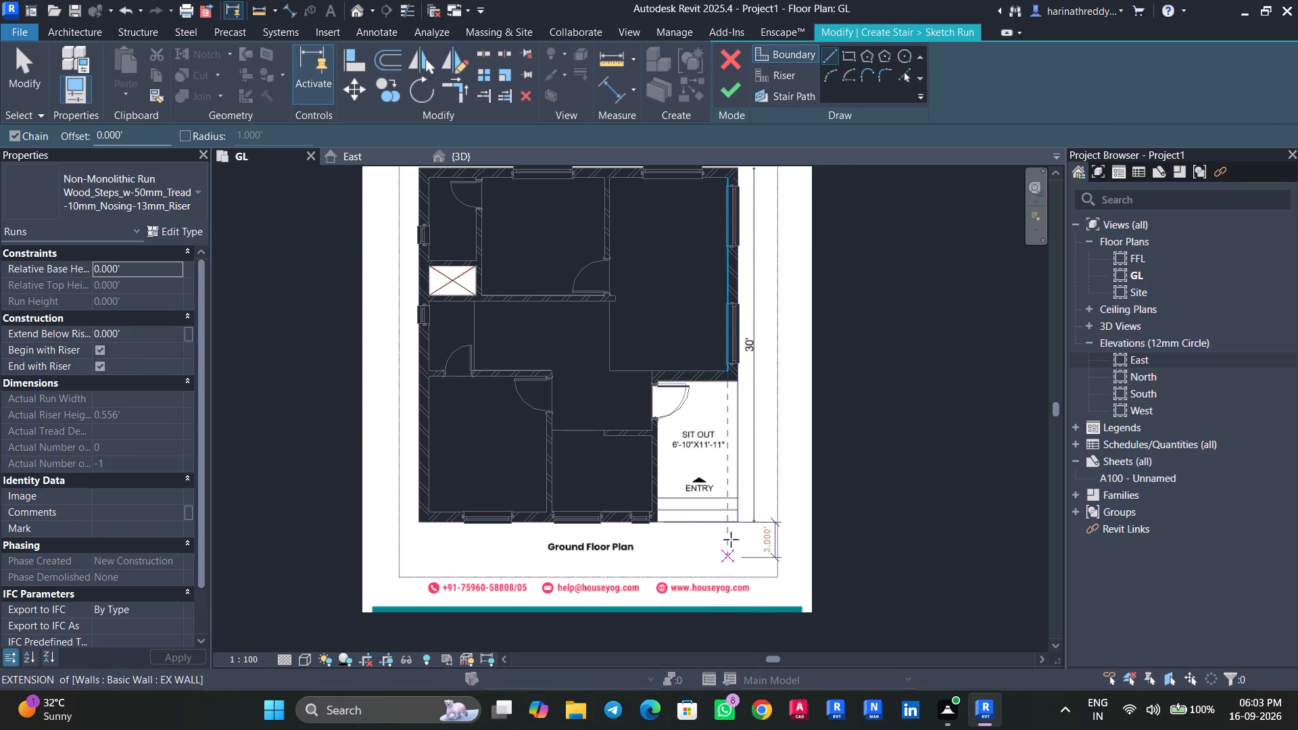
click(738, 524)
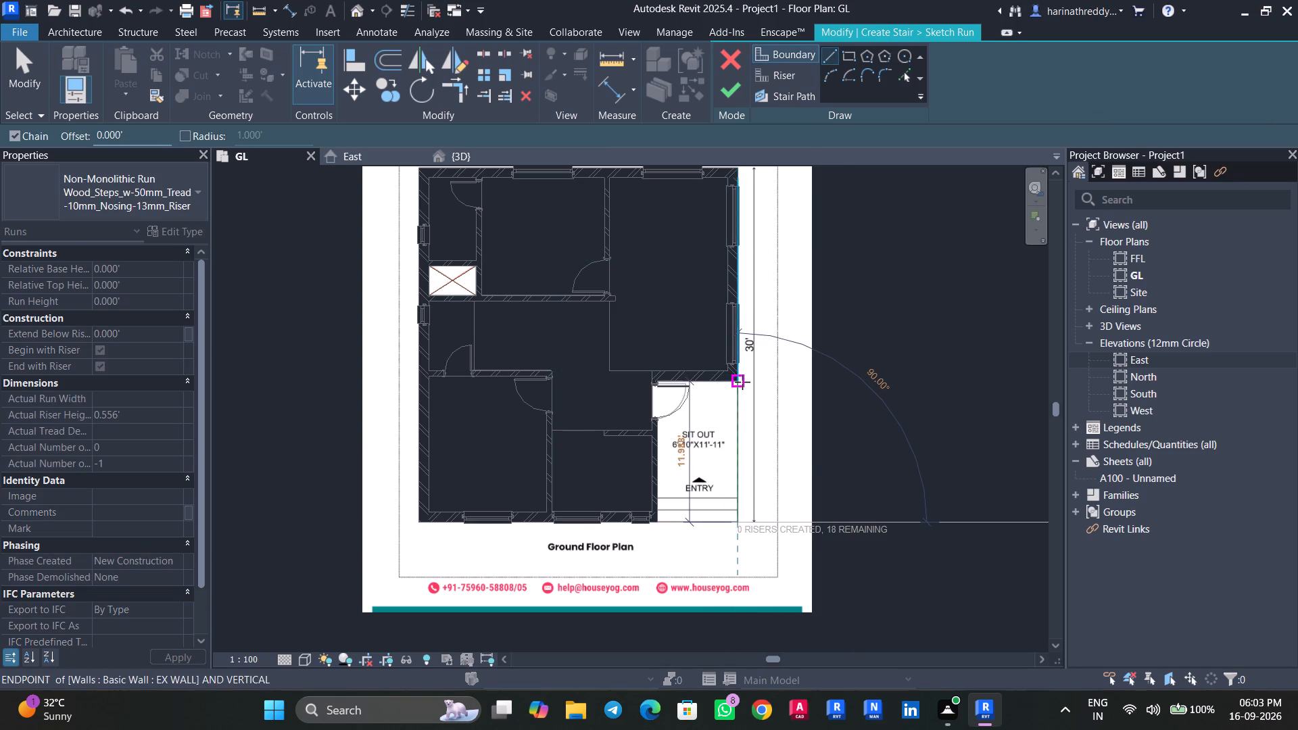
click(742, 382)
key(Escape)
Draw the second stair boundary line along the house wall beside the main door, spanning the sit-out's full depth of about 12'.
click(402, 14)
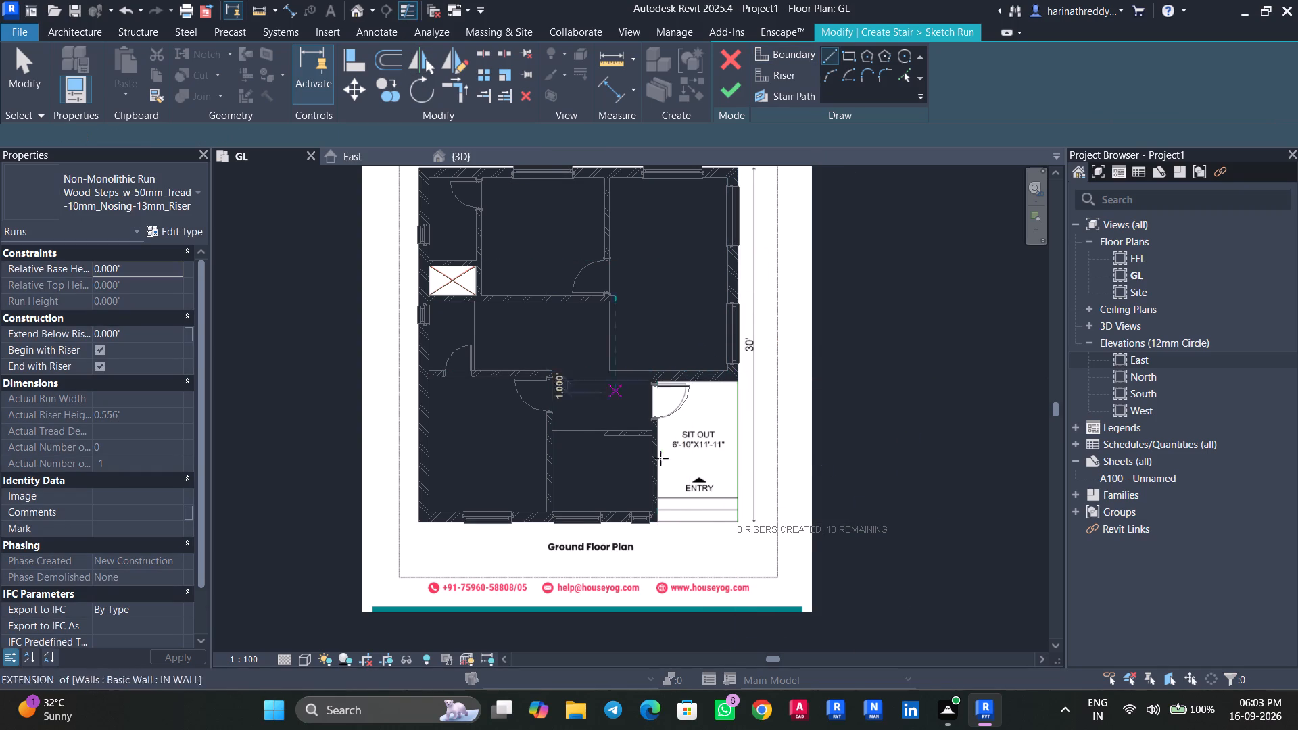
scroll(713, 537, up, 2)
scroll(651, 472, up, 5)
key(Escape)
key(Escape)
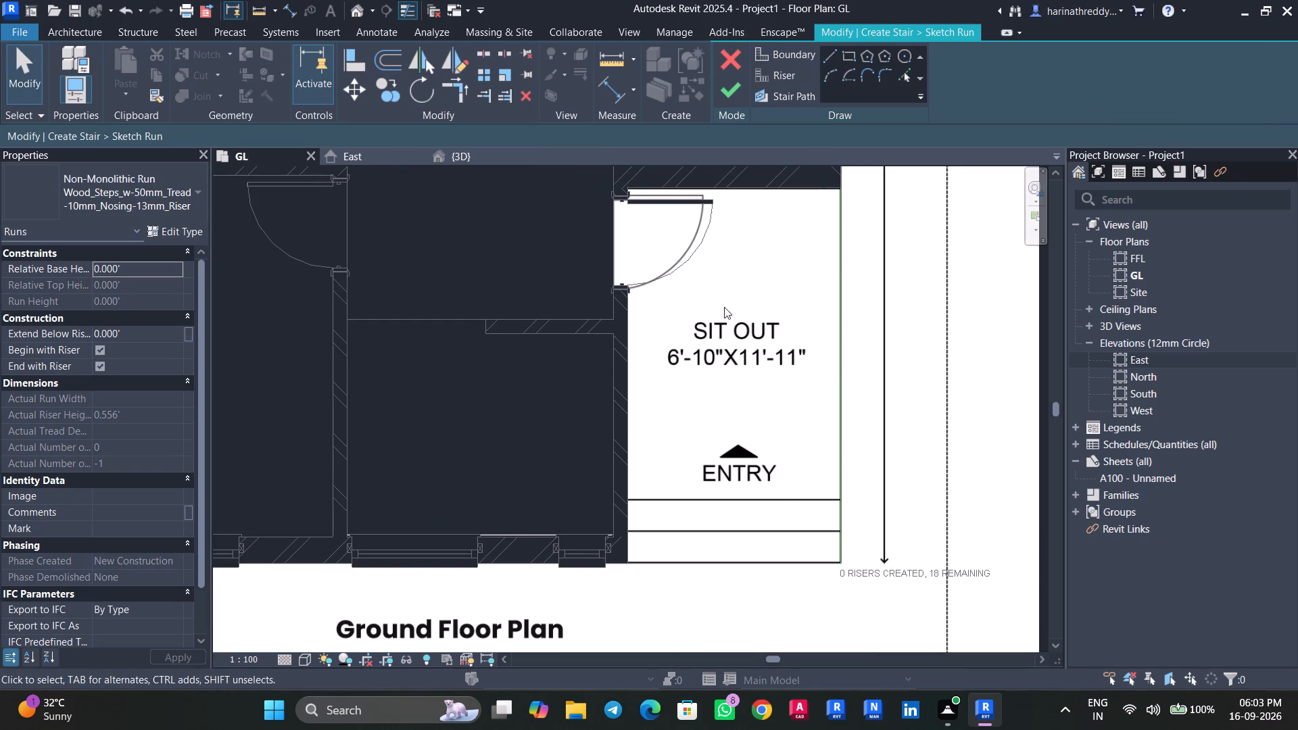
click(404, 7)
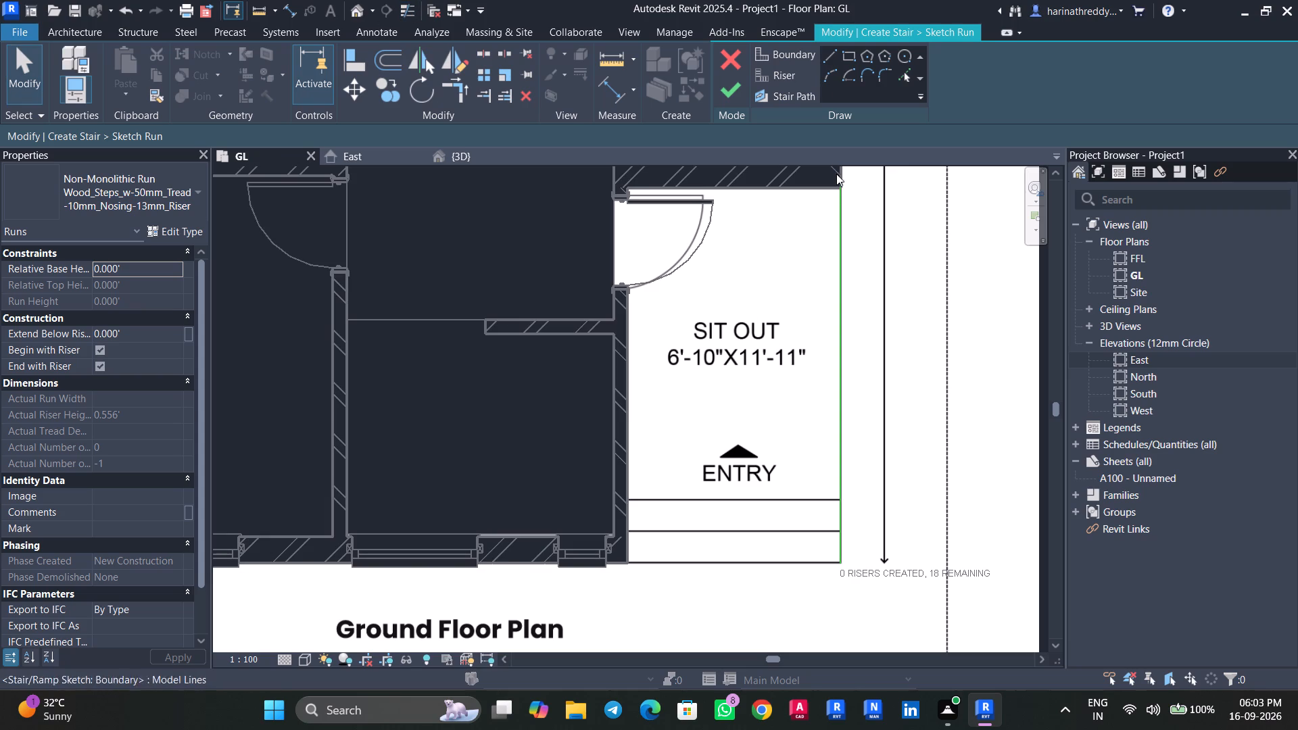
click(832, 55)
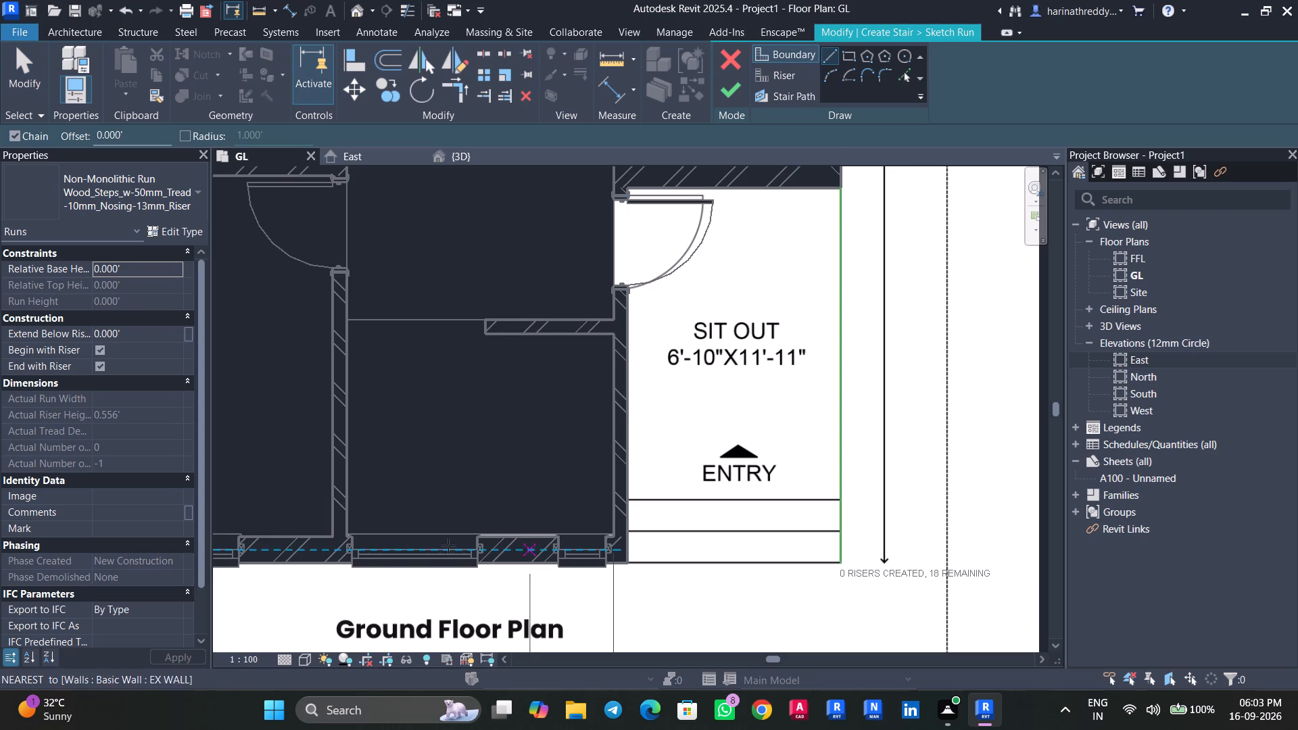
click(631, 563)
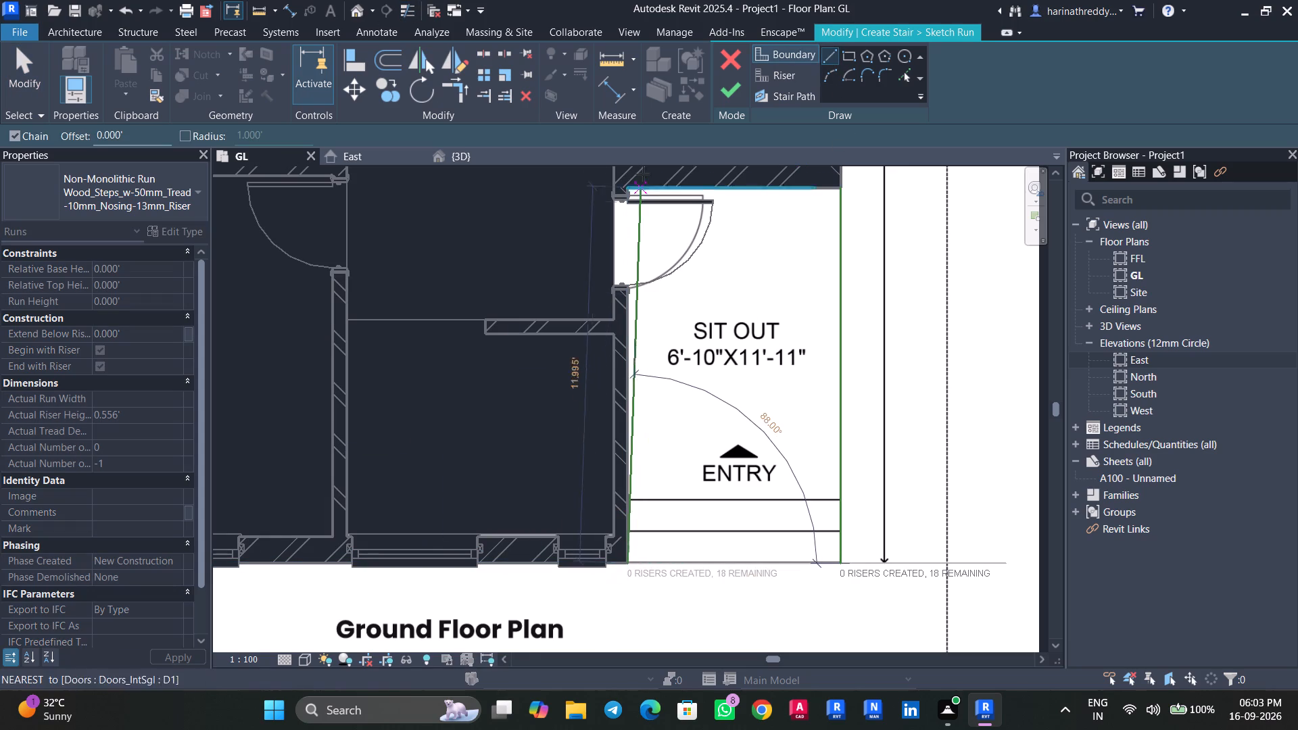
scroll(627, 187, up, 11)
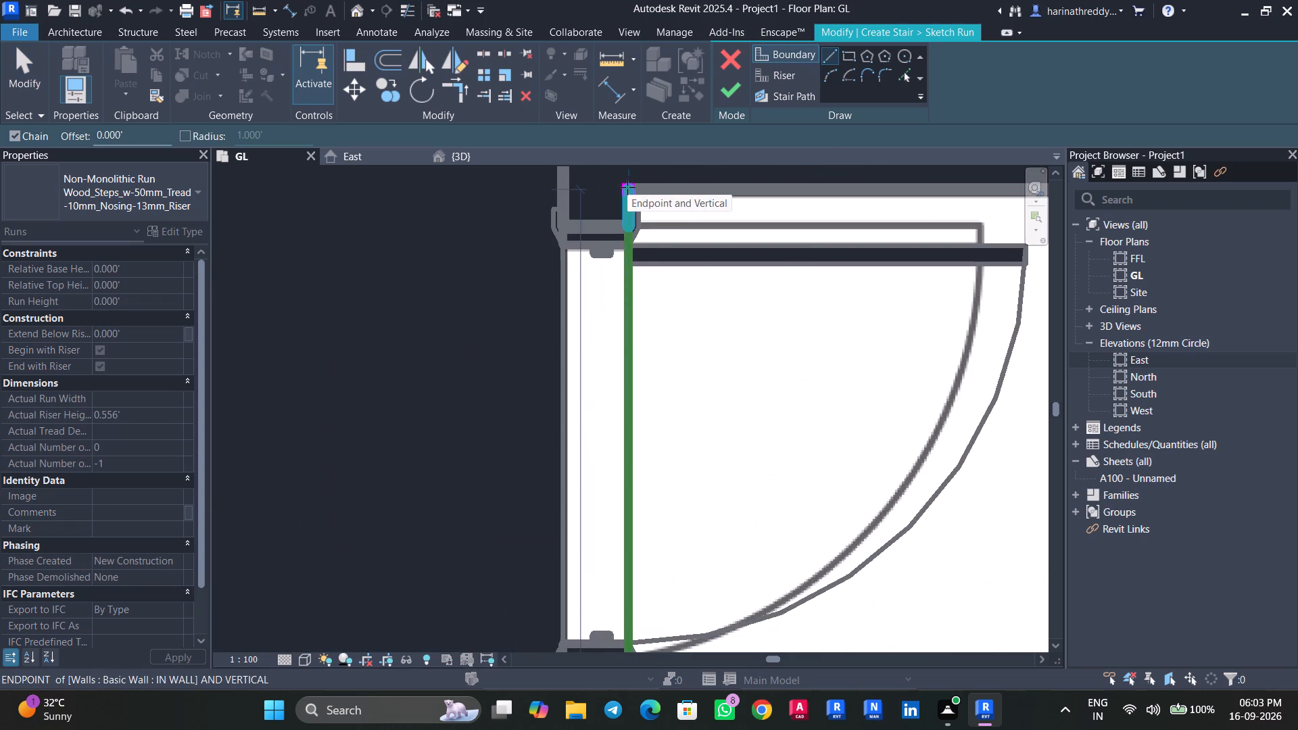
click(627, 187)
key(Escape)
Sketch three riser lines over the plan's entry step lines, each about 6.8' wide between the two boundaries.
scroll(719, 371, down, 8)
middle_drag(867, 437, 668, 240)
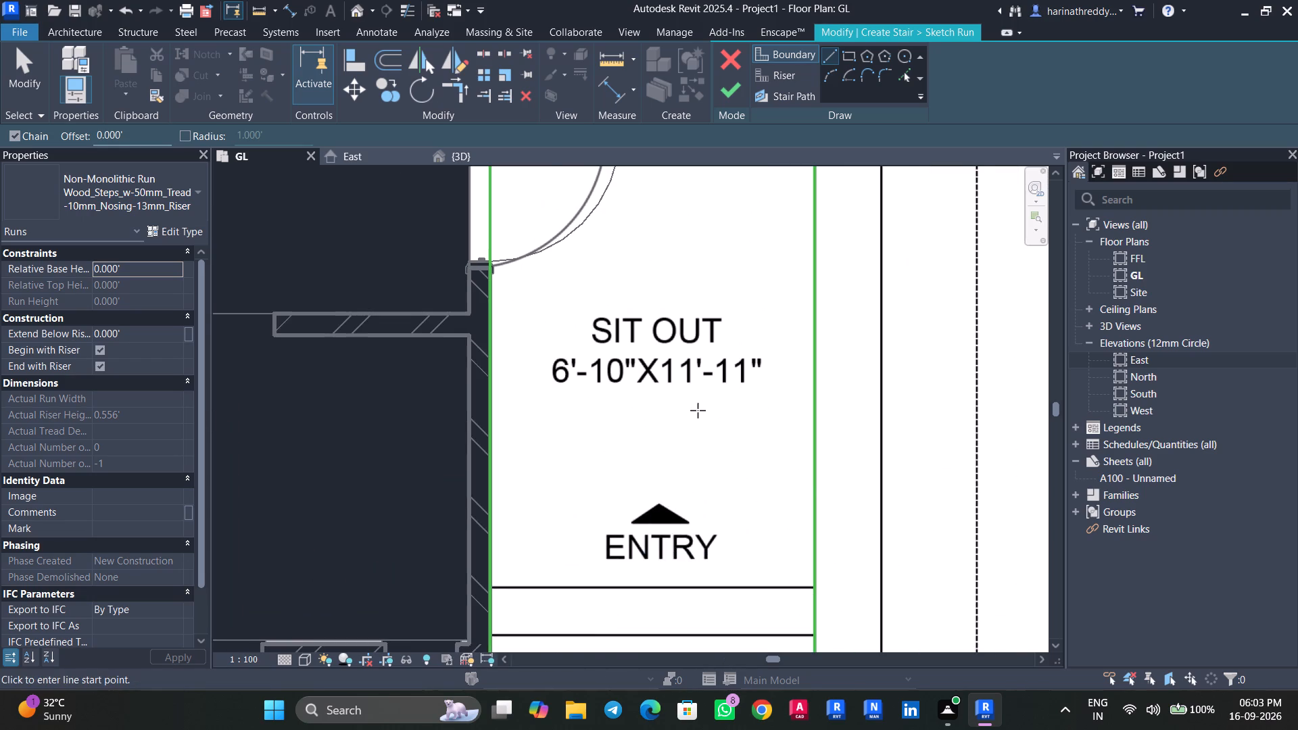
middle_drag(698, 410, 771, 281)
click(778, 78)
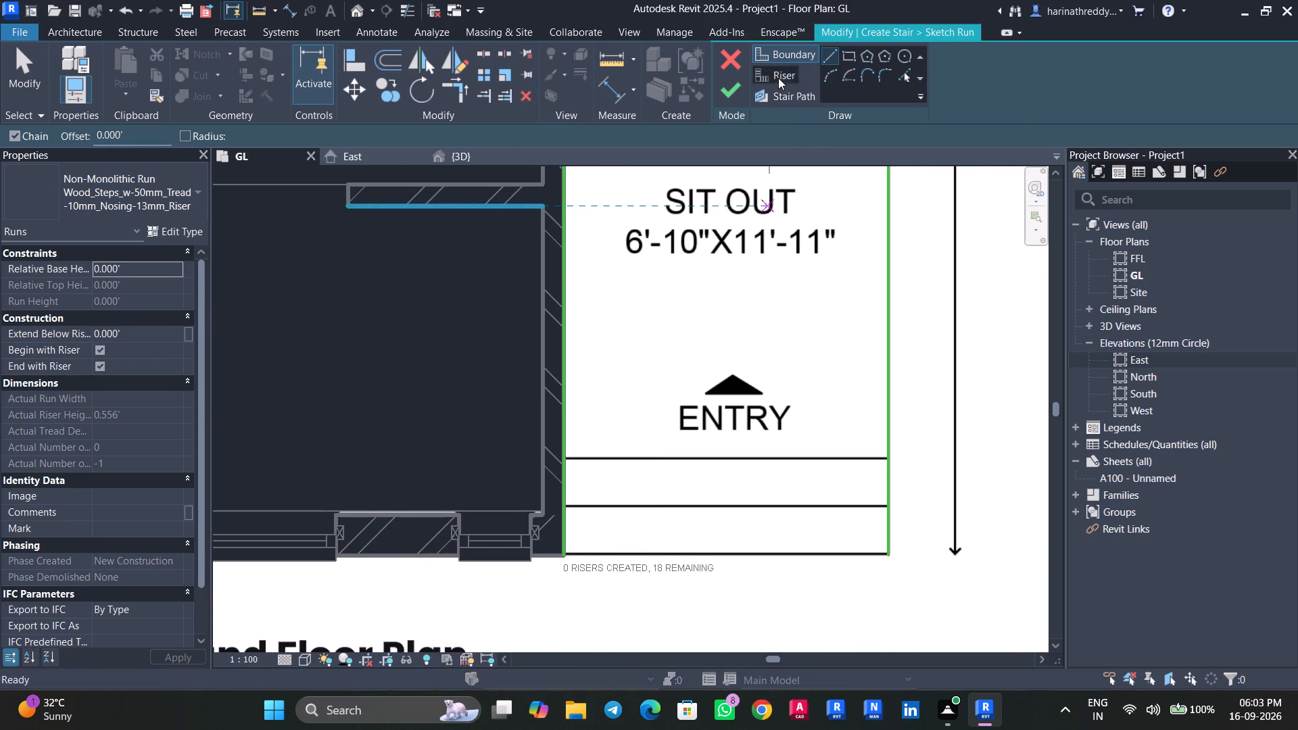
middle_drag(692, 474, 724, 216)
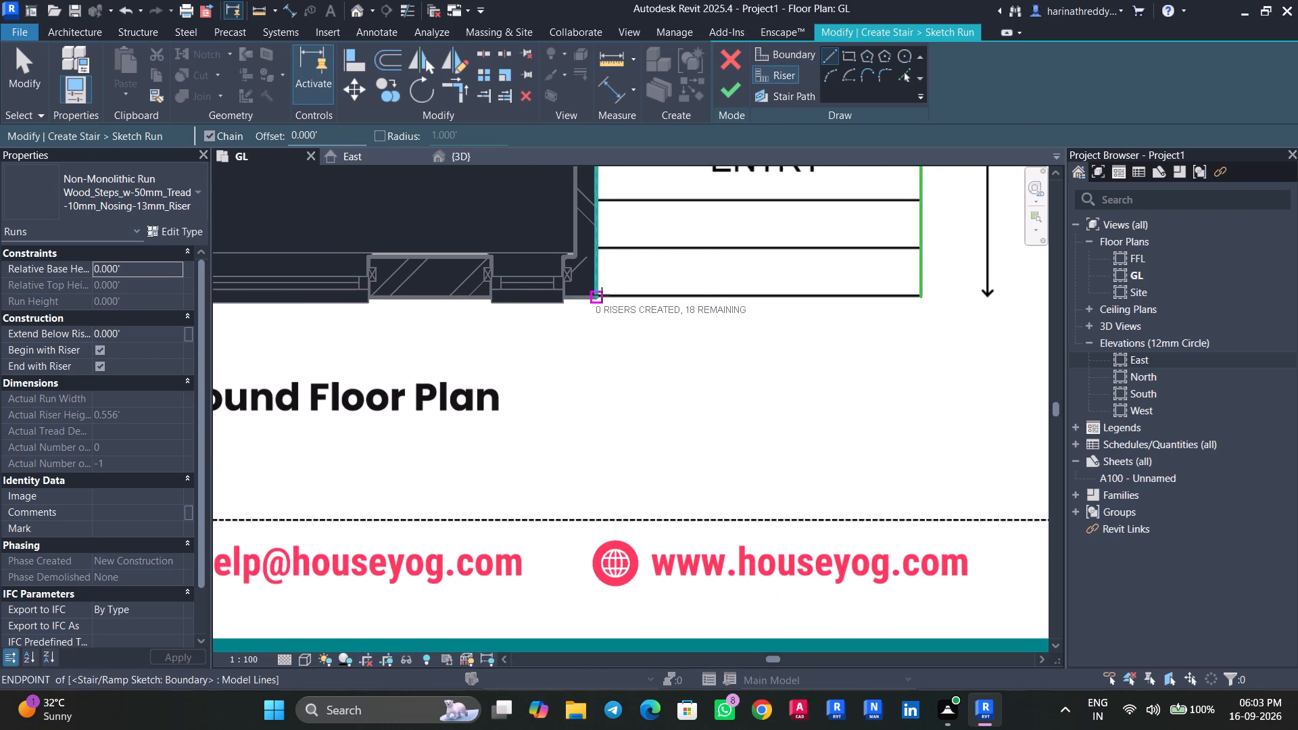
click(598, 295)
click(921, 299)
key(Escape)
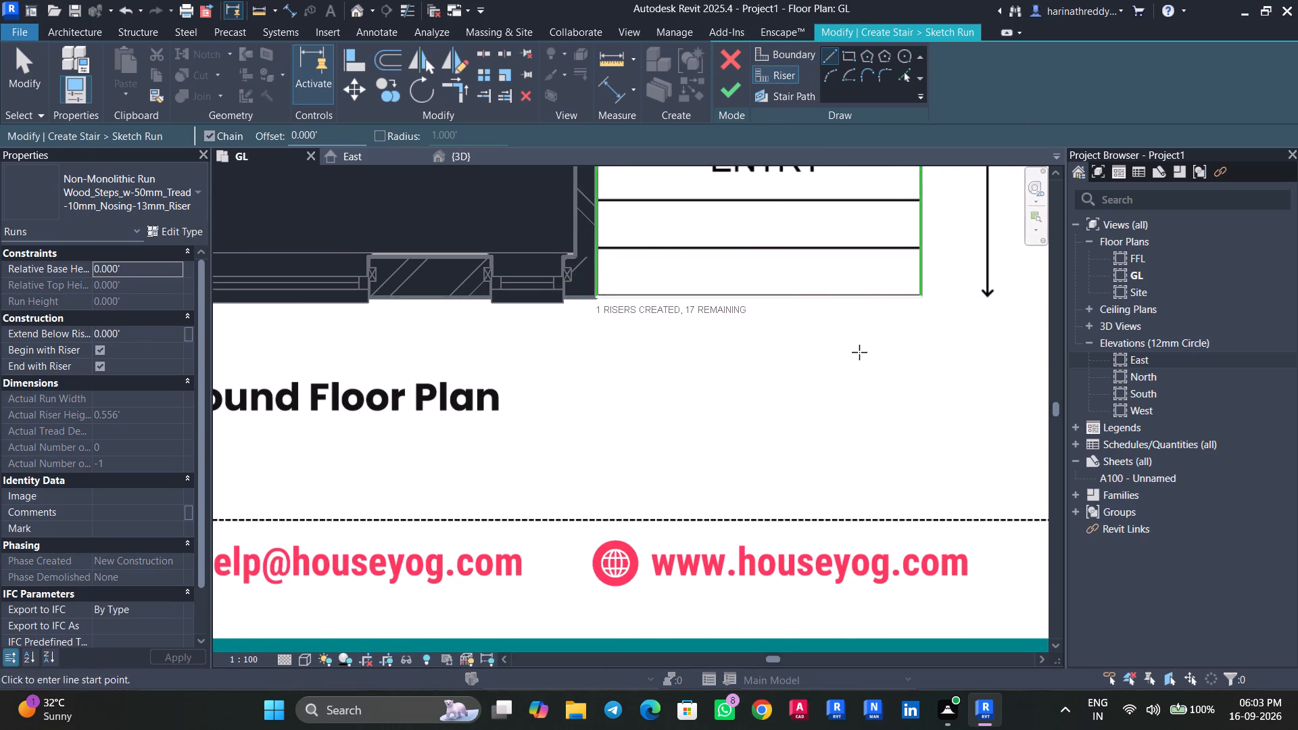
middle_drag(867, 372, 874, 515)
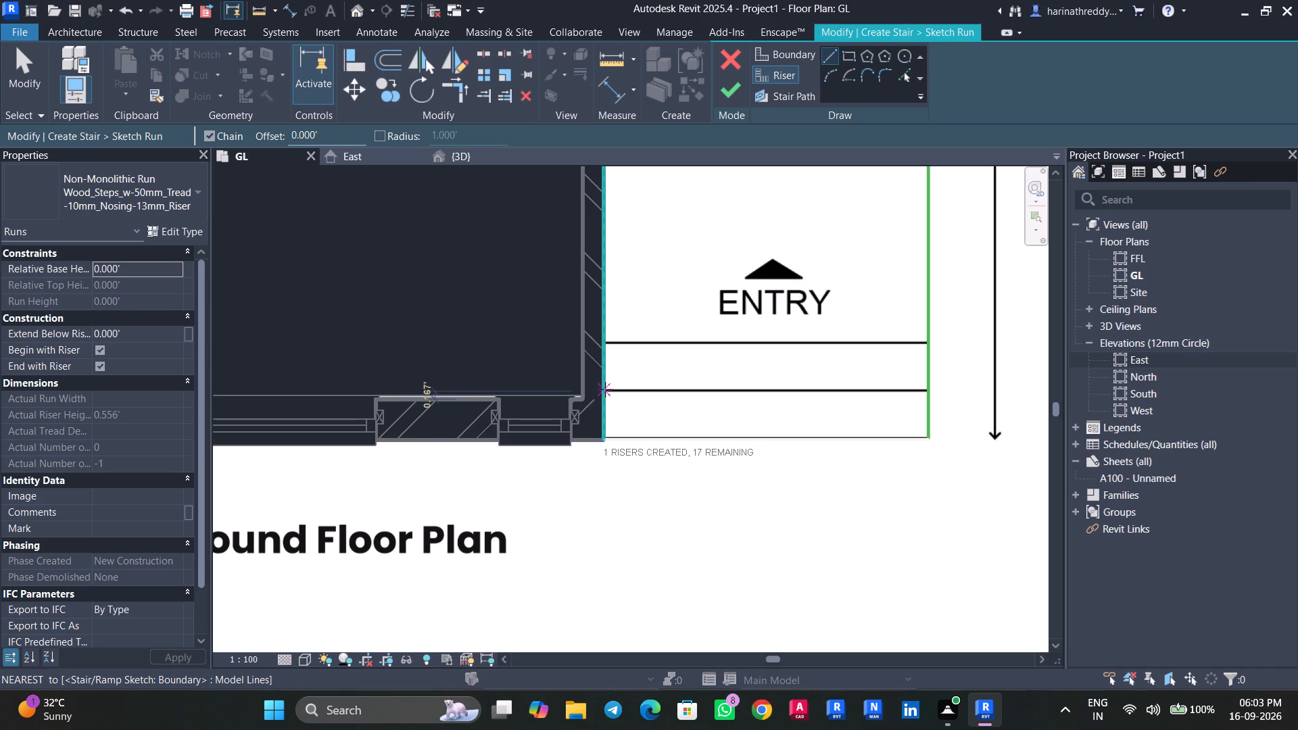
click(605, 390)
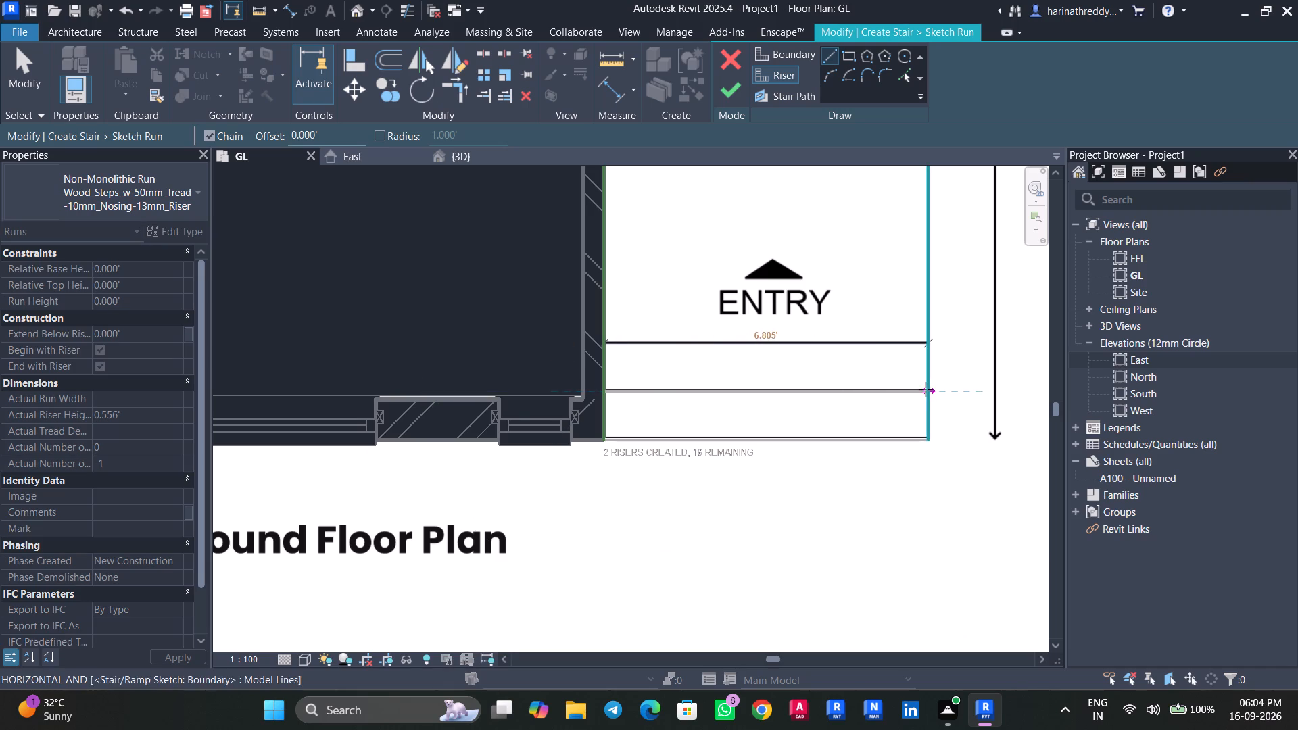
click(926, 389)
key(Escape)
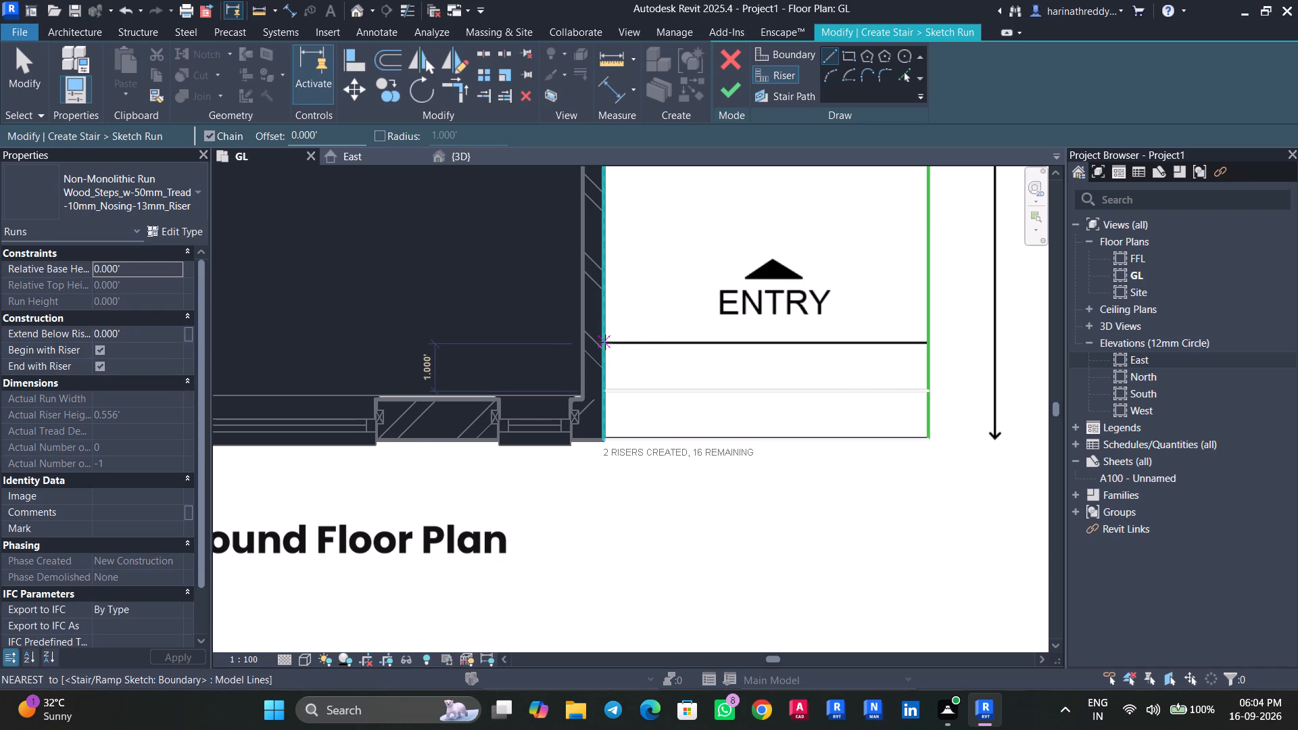
click(605, 344)
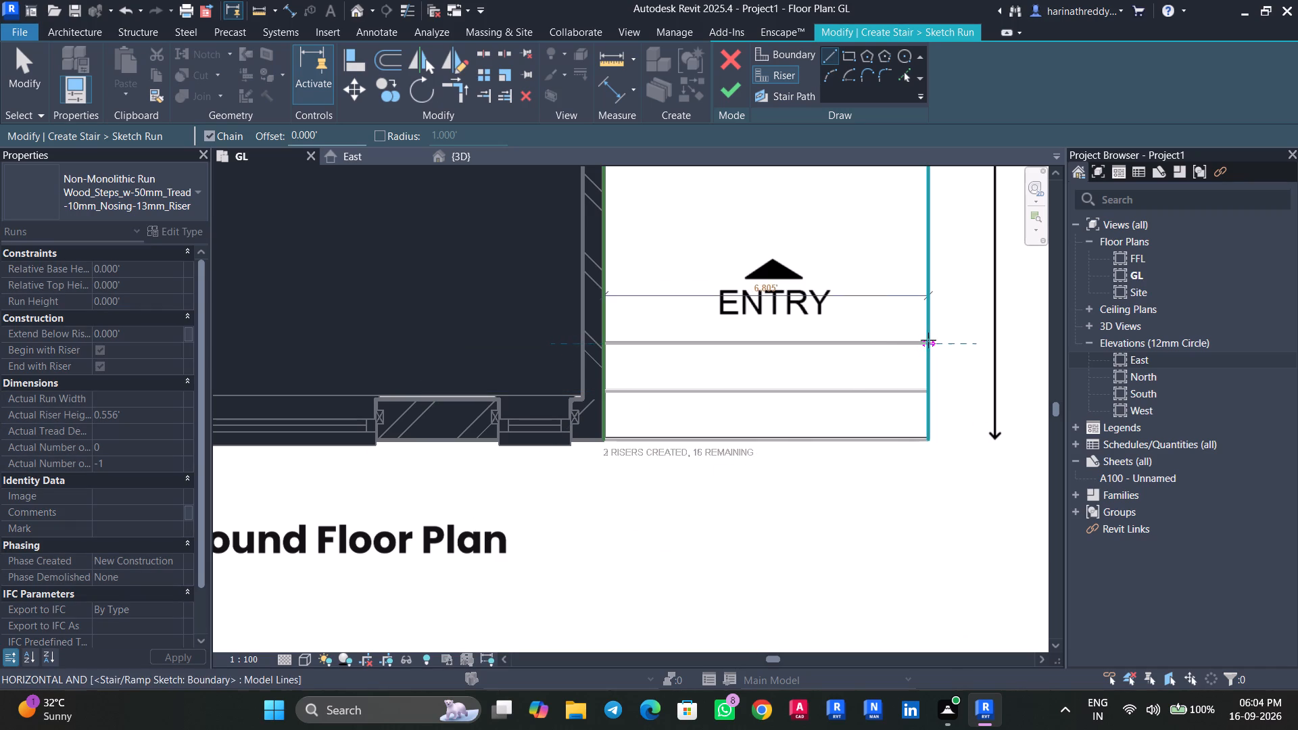
click(930, 341)
key(Escape)
Sketch a fourth riser line along the exterior wall face at the sit-out's inner end, between the two boundaries.
middle_drag(945, 290, 931, 569)
scroll(931, 569, up, 1)
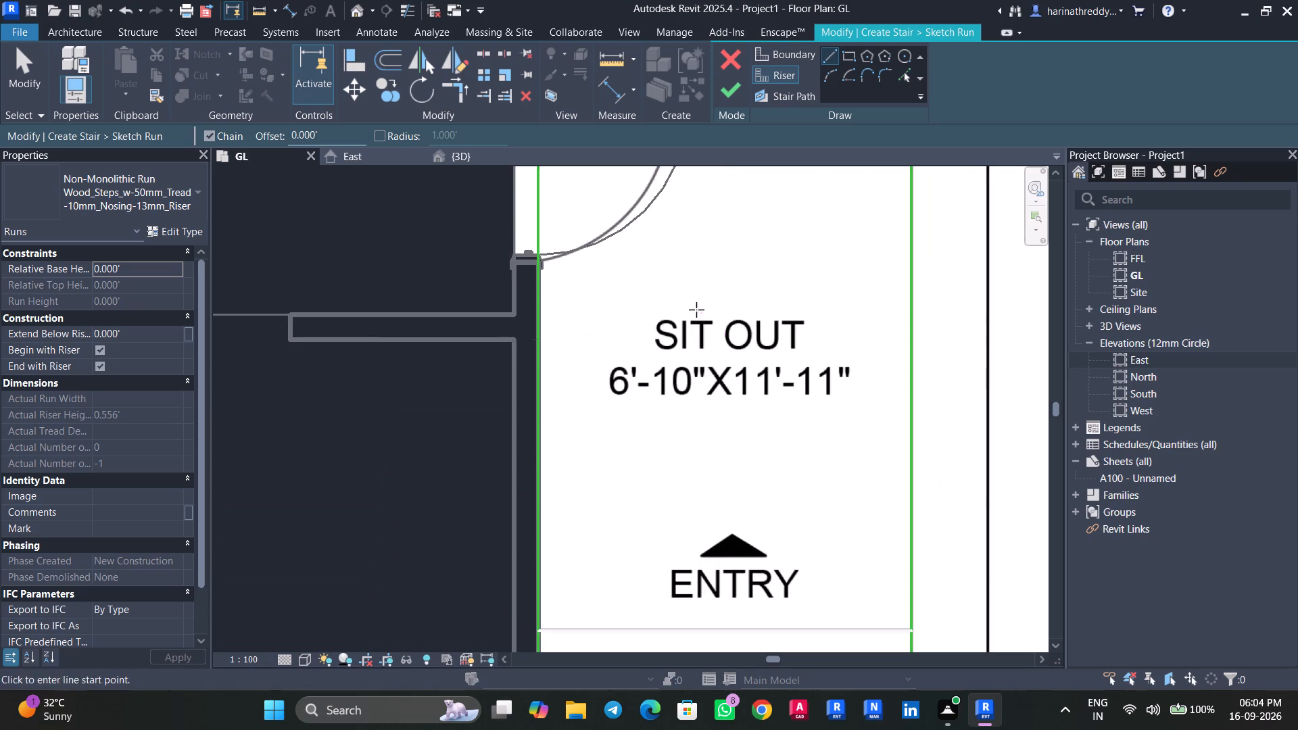
middle_drag(698, 306, 717, 516)
scroll(715, 515, up, 1)
click(535, 260)
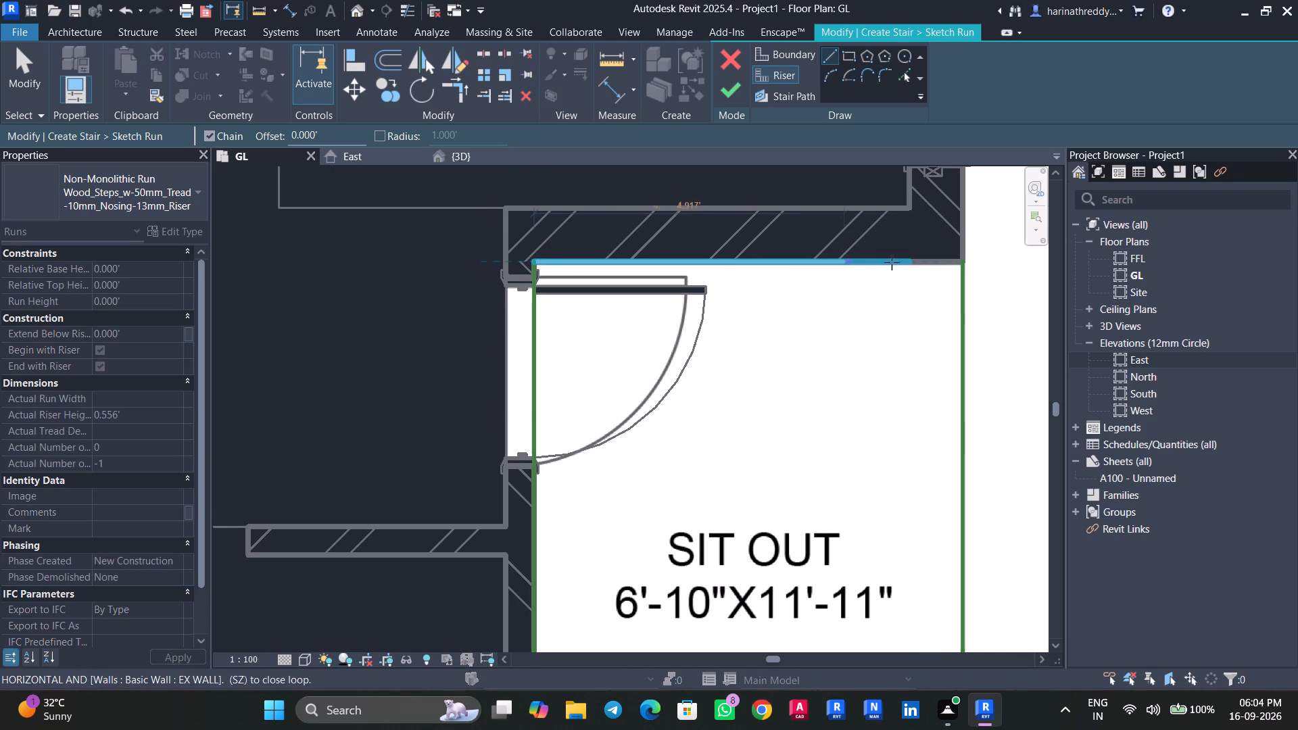
click(959, 264)
key(Escape)
scroll(821, 428, down, 5)
middle_drag(813, 449, 839, 160)
key(Escape)
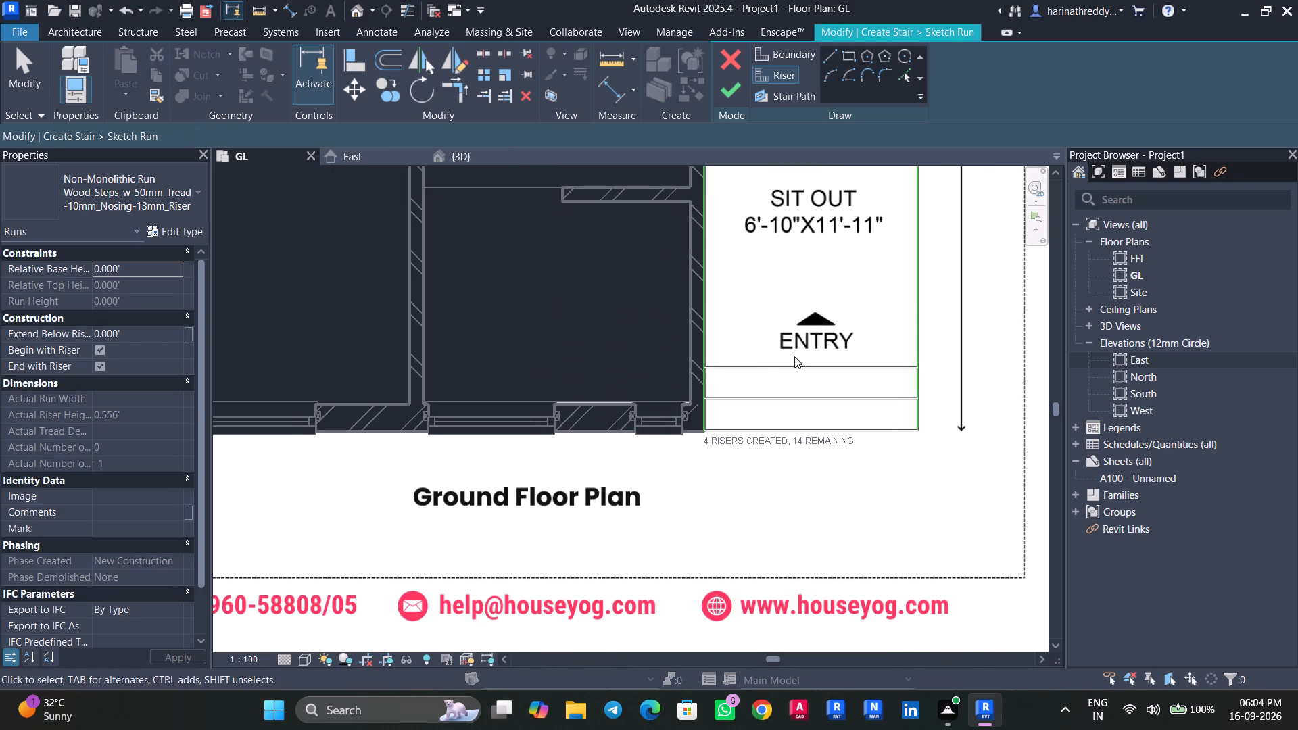
key(Escape)
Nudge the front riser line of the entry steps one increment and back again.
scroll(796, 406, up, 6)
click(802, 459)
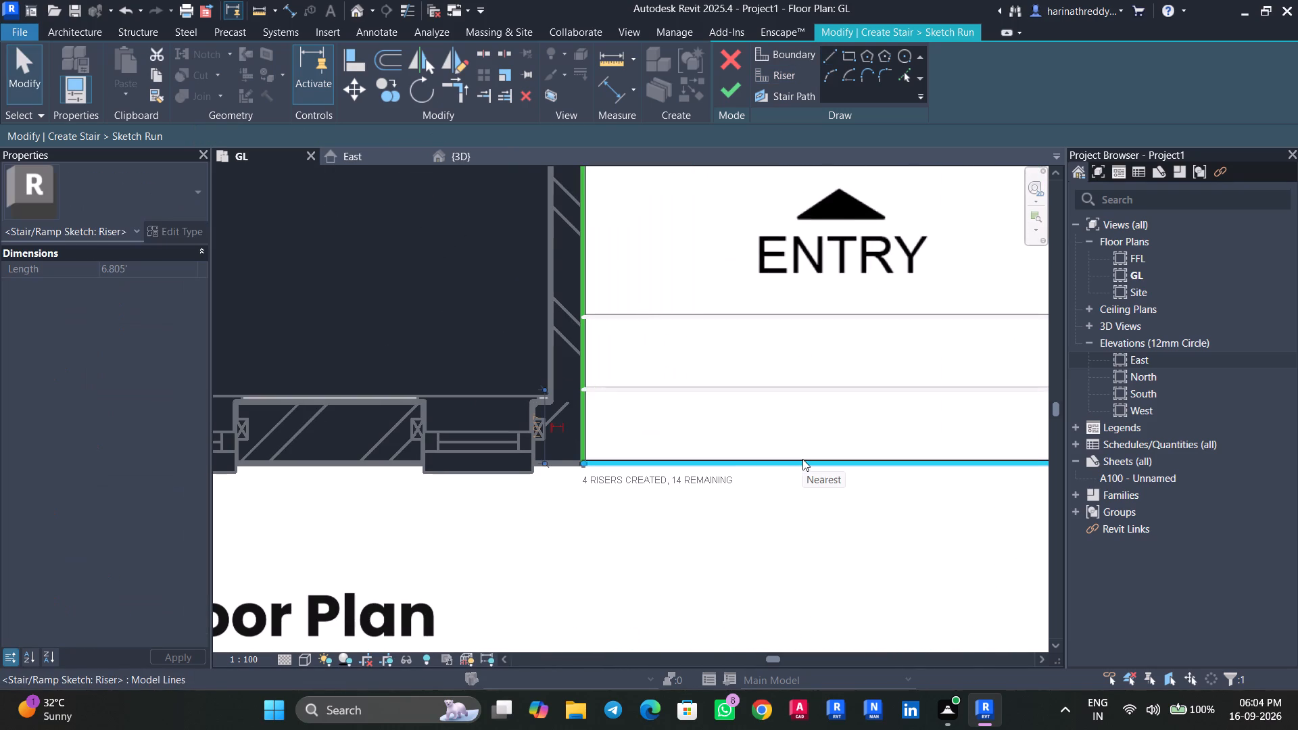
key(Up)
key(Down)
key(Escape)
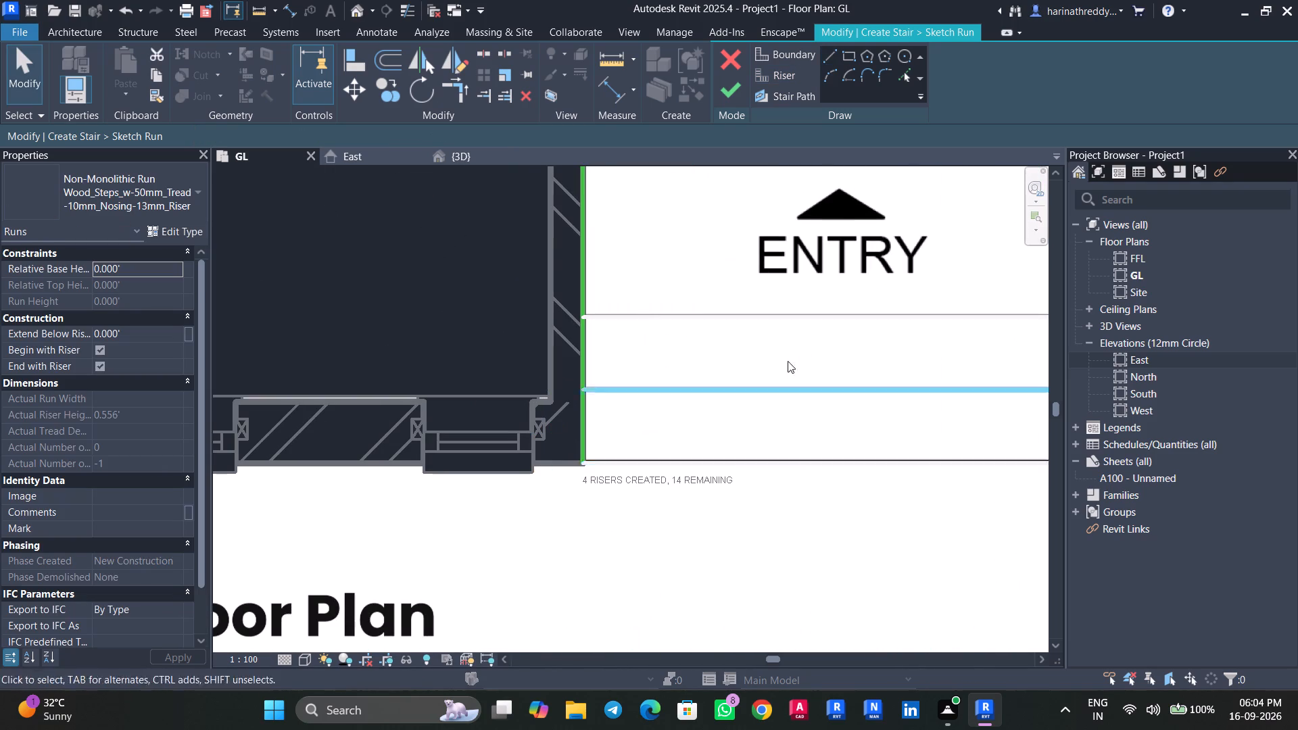
Draw the stair path down the middle of the sit-out from the inner riser to the front riser, and finish the run sketch.
scroll(775, 199, down, 3)
middle_drag(766, 192, 706, 406)
click(786, 97)
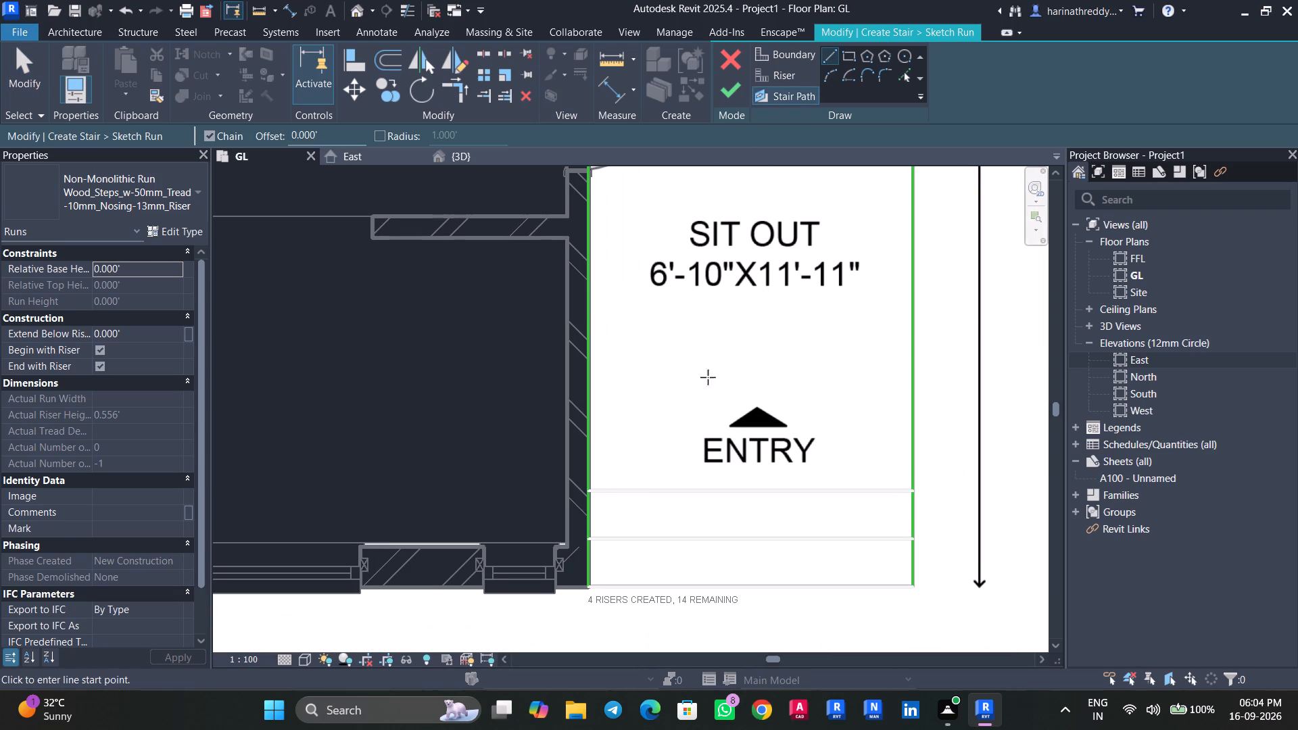
middle_drag(824, 307, 822, 487)
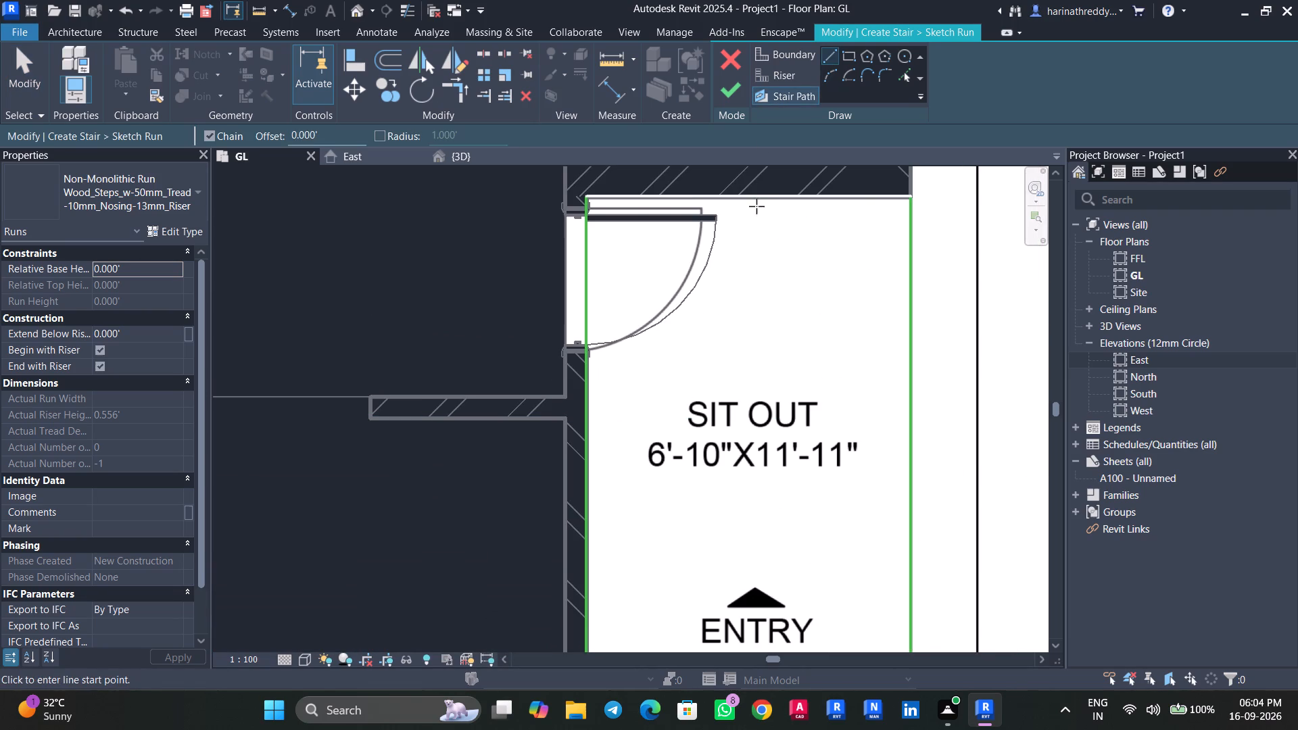
click(748, 197)
scroll(752, 562, up, 1)
middle_drag(753, 562, 754, 466)
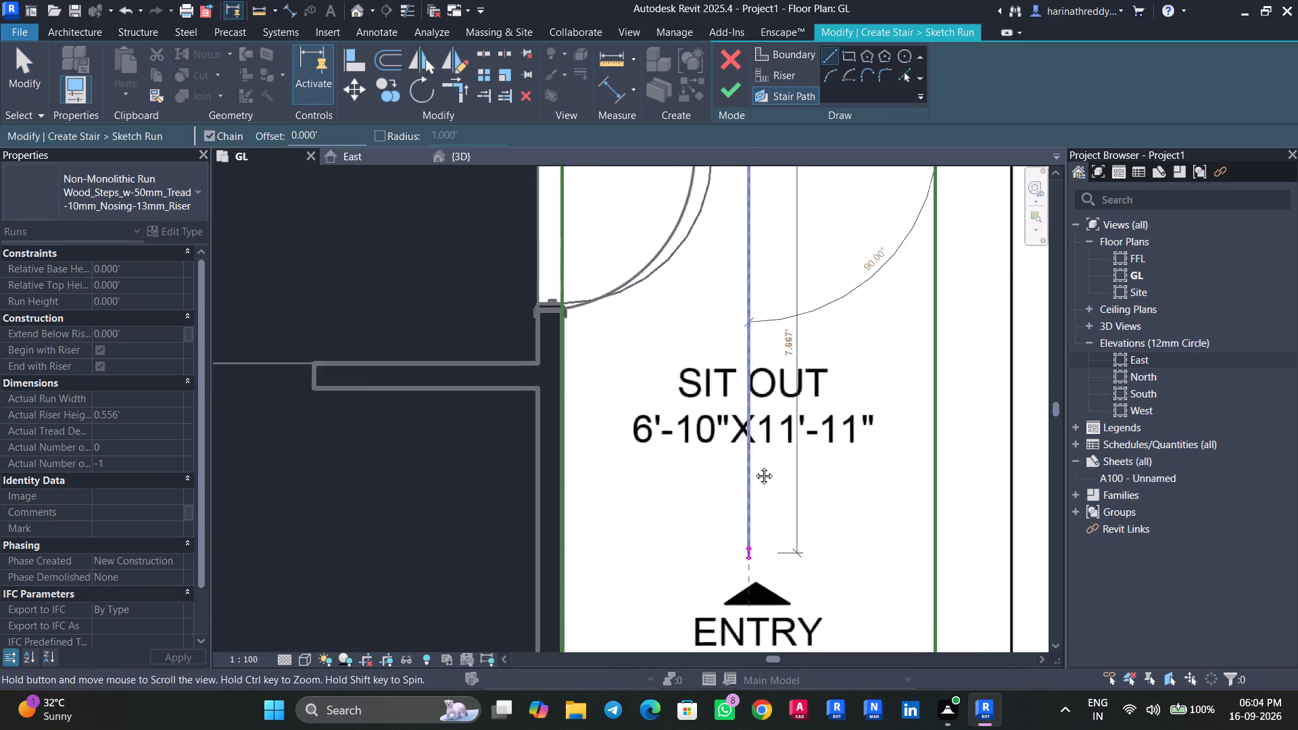
middle_drag(754, 466, 764, 273)
click(761, 504)
key(Escape)
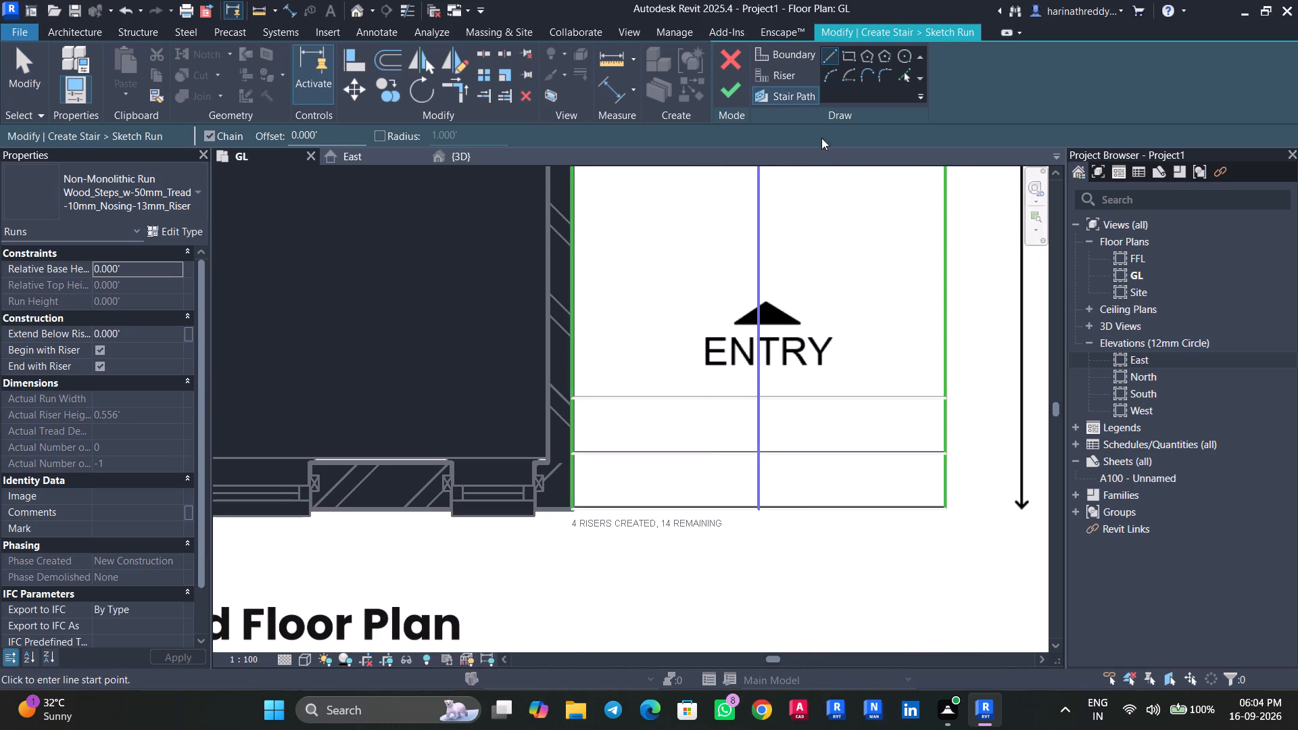
click(724, 92)
In the 3D view, delete the stringer support on the open outer side of the sit-out stair.
click(477, 159)
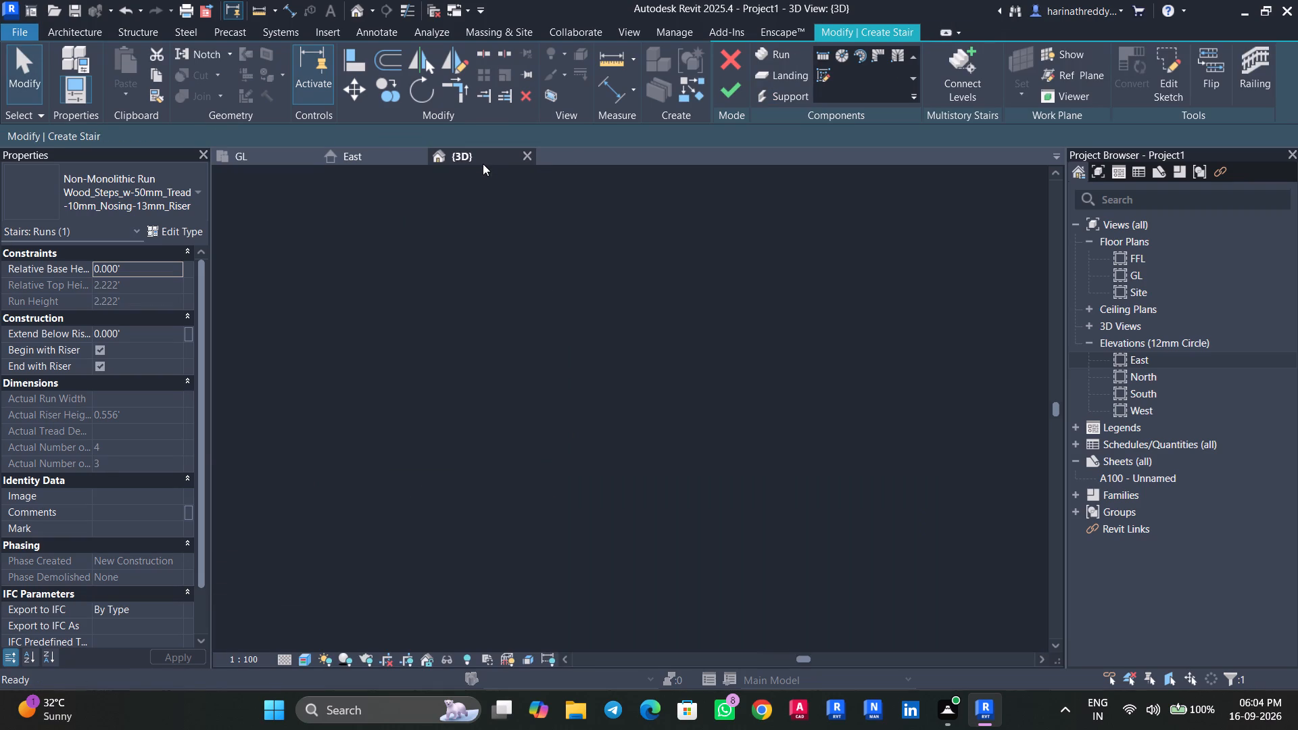
shift+middle_drag(976, 435, 500, 413)
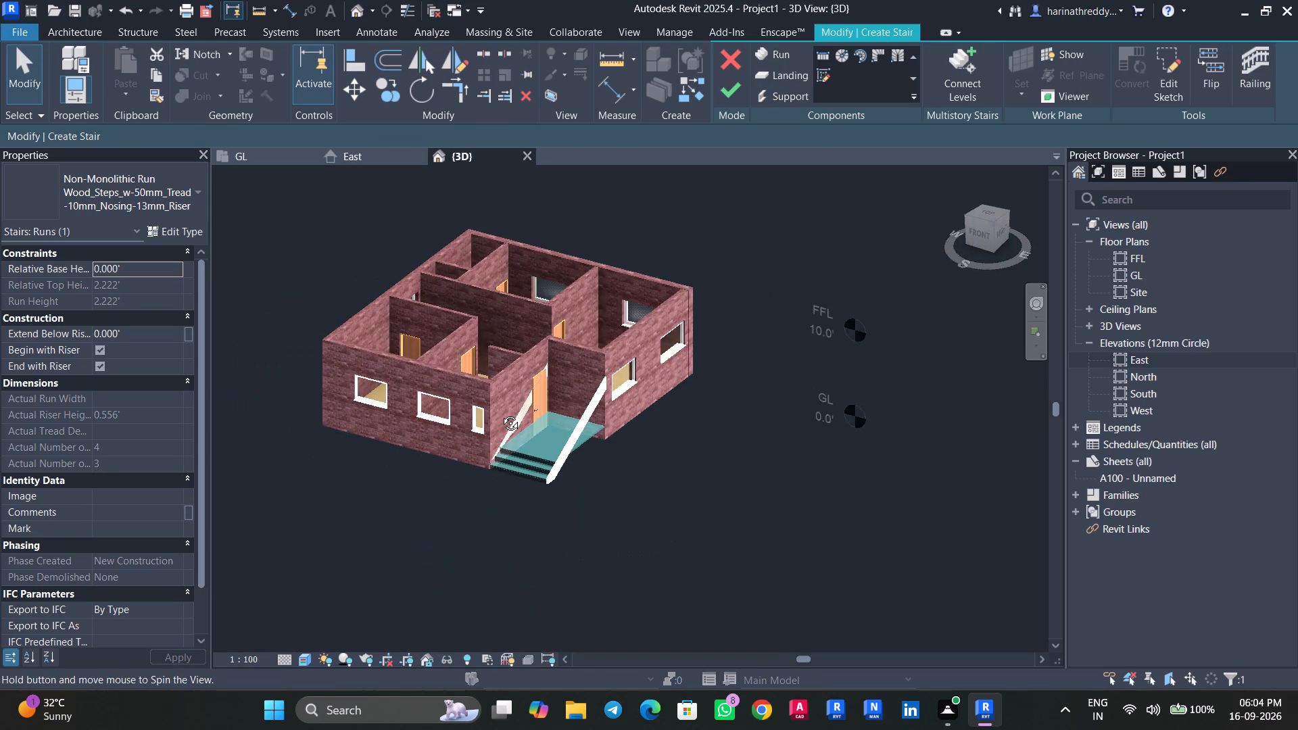
shift+middle_drag(500, 413, 514, 410)
shift+right_click(500, 412)
shift+scroll(501, 412, up, 1)
scroll(660, 500, up, 3)
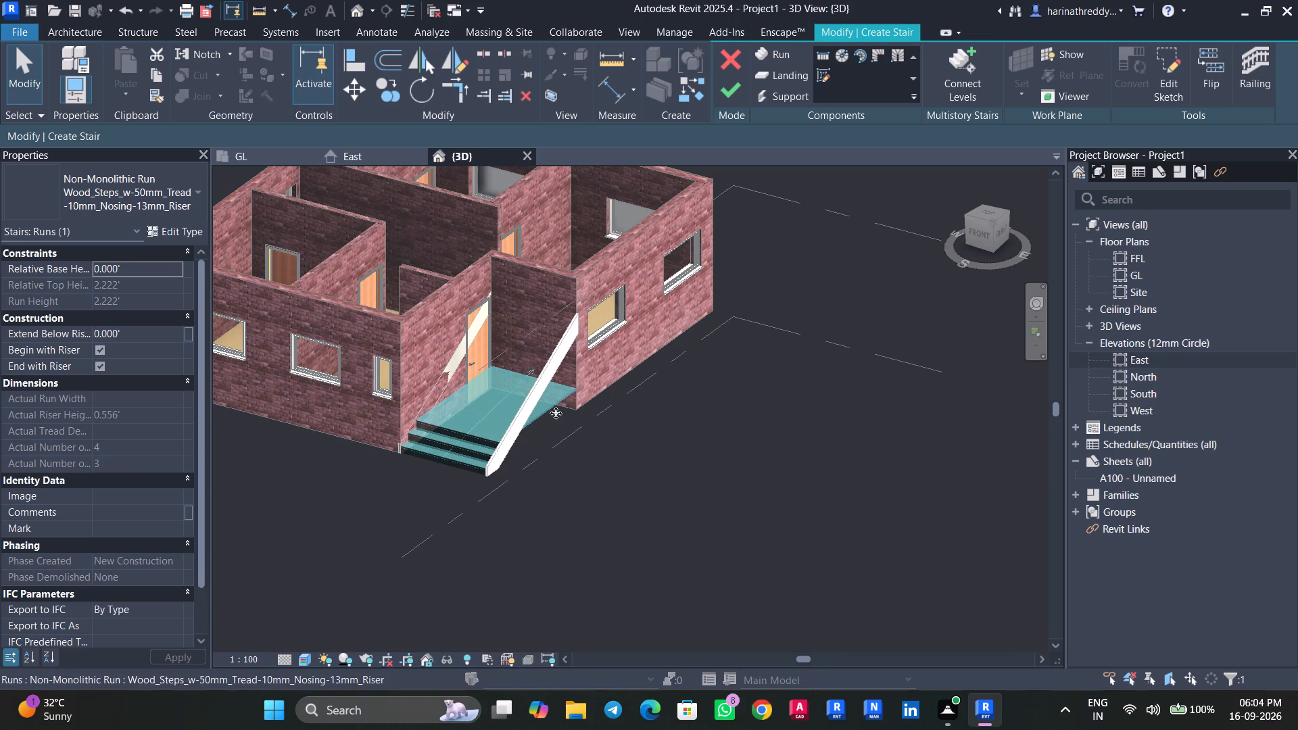
key(Escape)
click(504, 437)
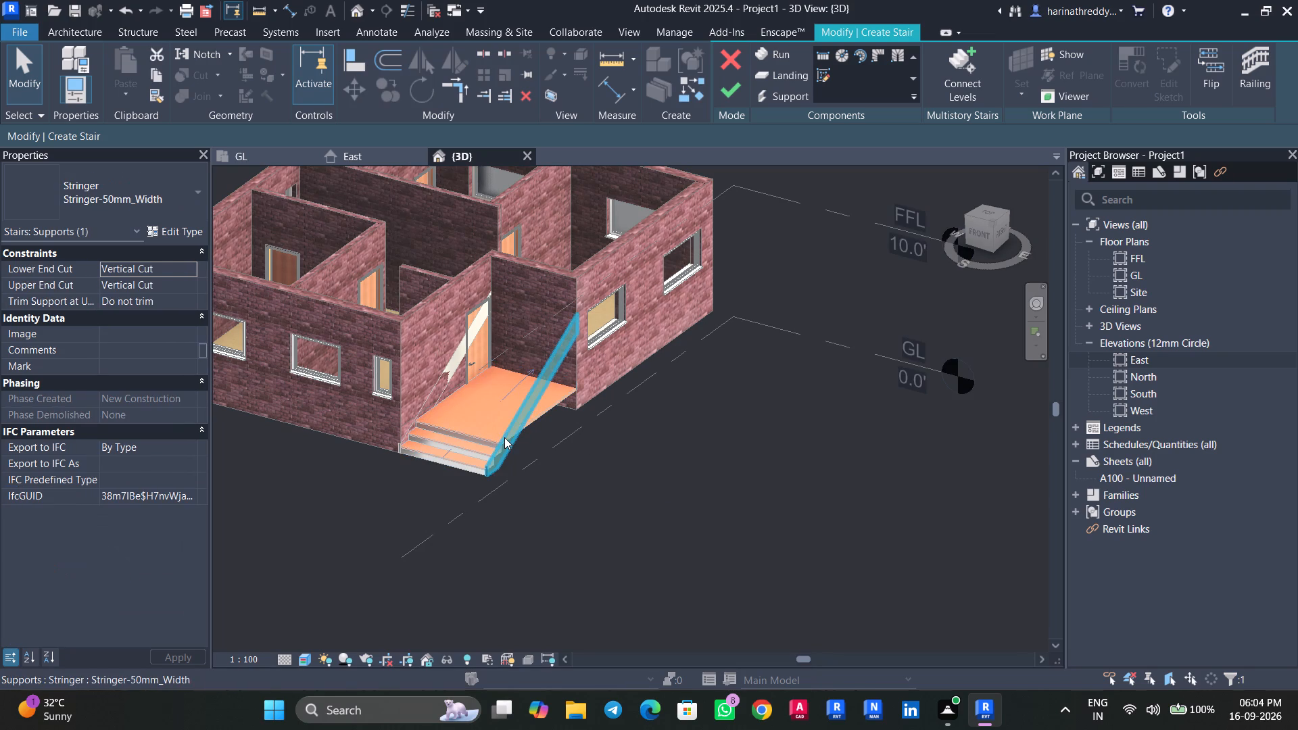
key(Delete)
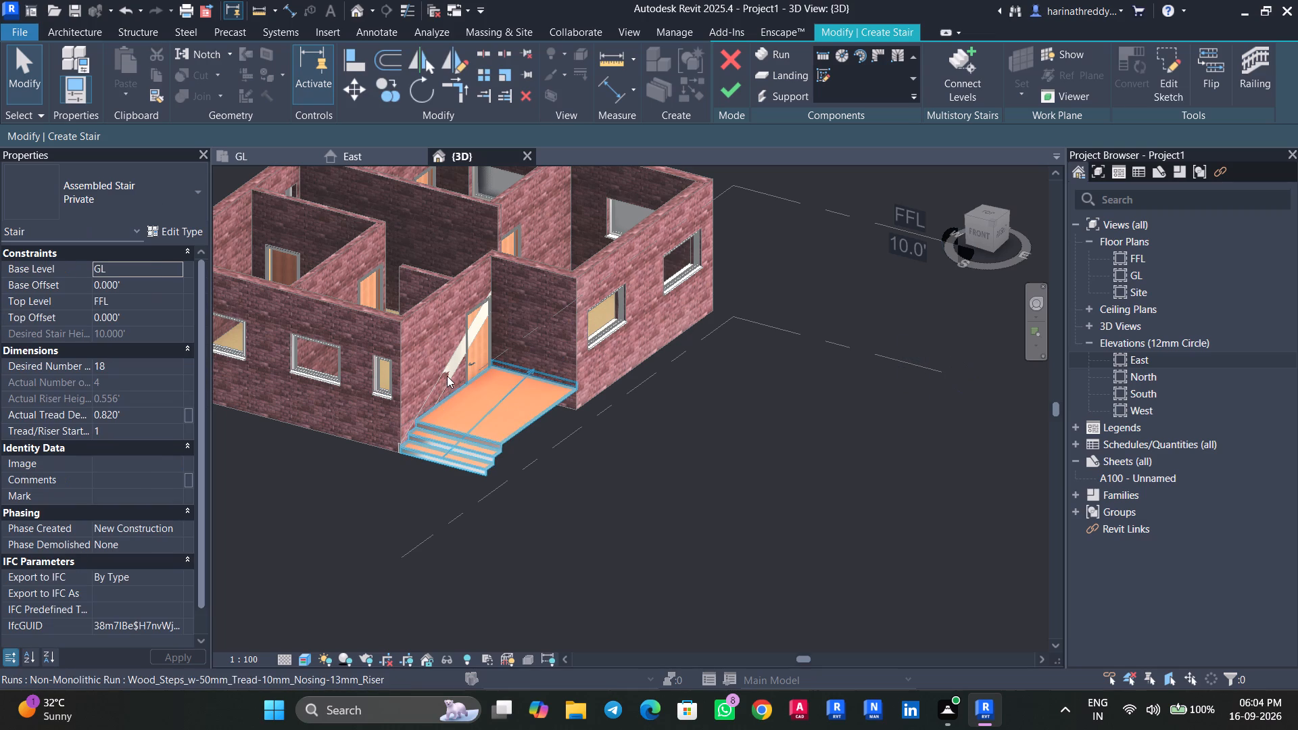
Delete the remaining stringer support along the house wall beside the main door.
scroll(439, 380, up, 5)
key(Escape)
key(Escape)
key(Tab)
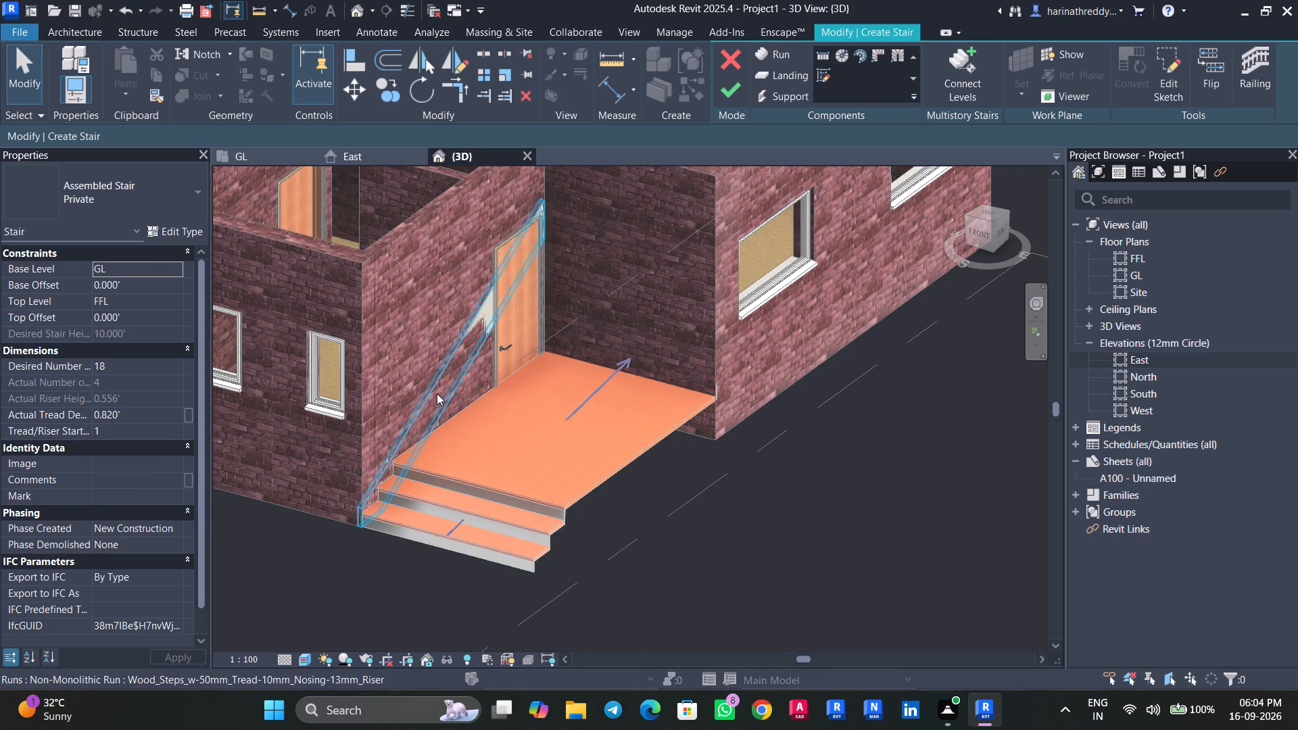
click(437, 393)
key(Delete)
Finish creating the sit-out entry stair and leave stair editing.
scroll(670, 493, down, 1)
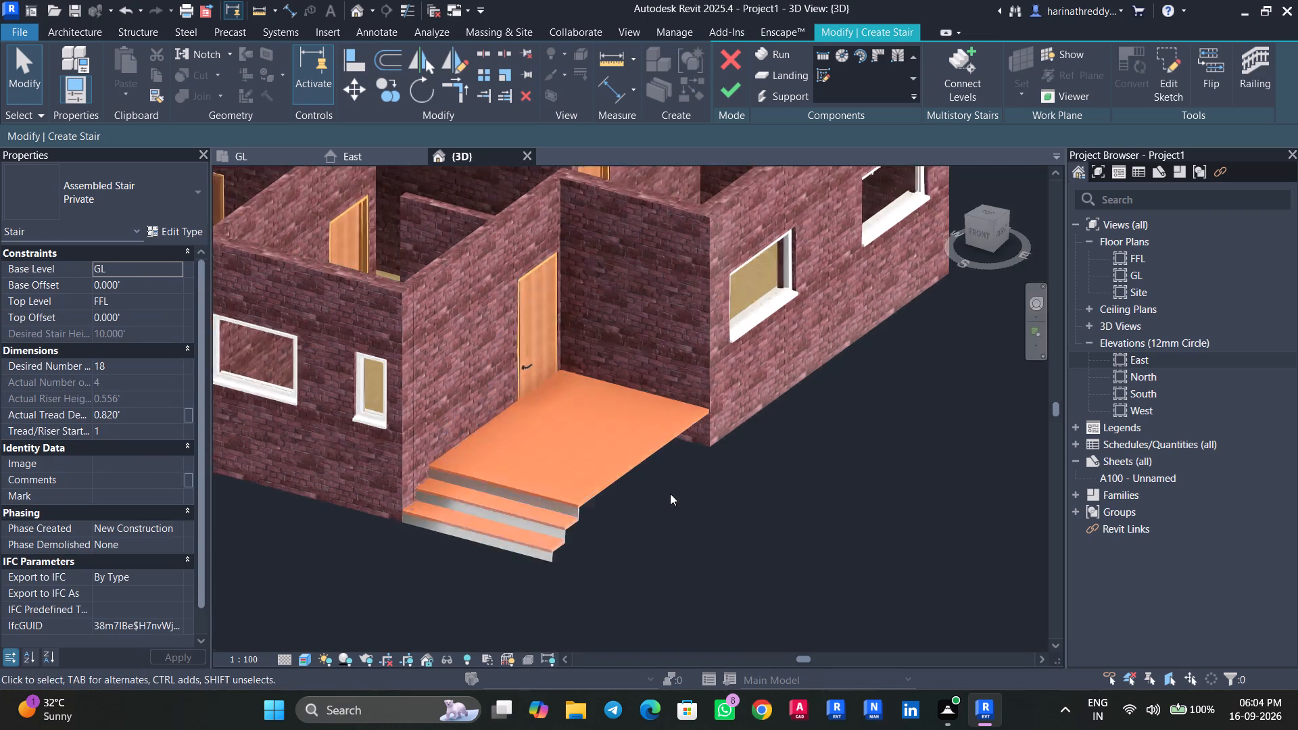
scroll(670, 493, down, 2)
click(746, 549)
click(729, 95)
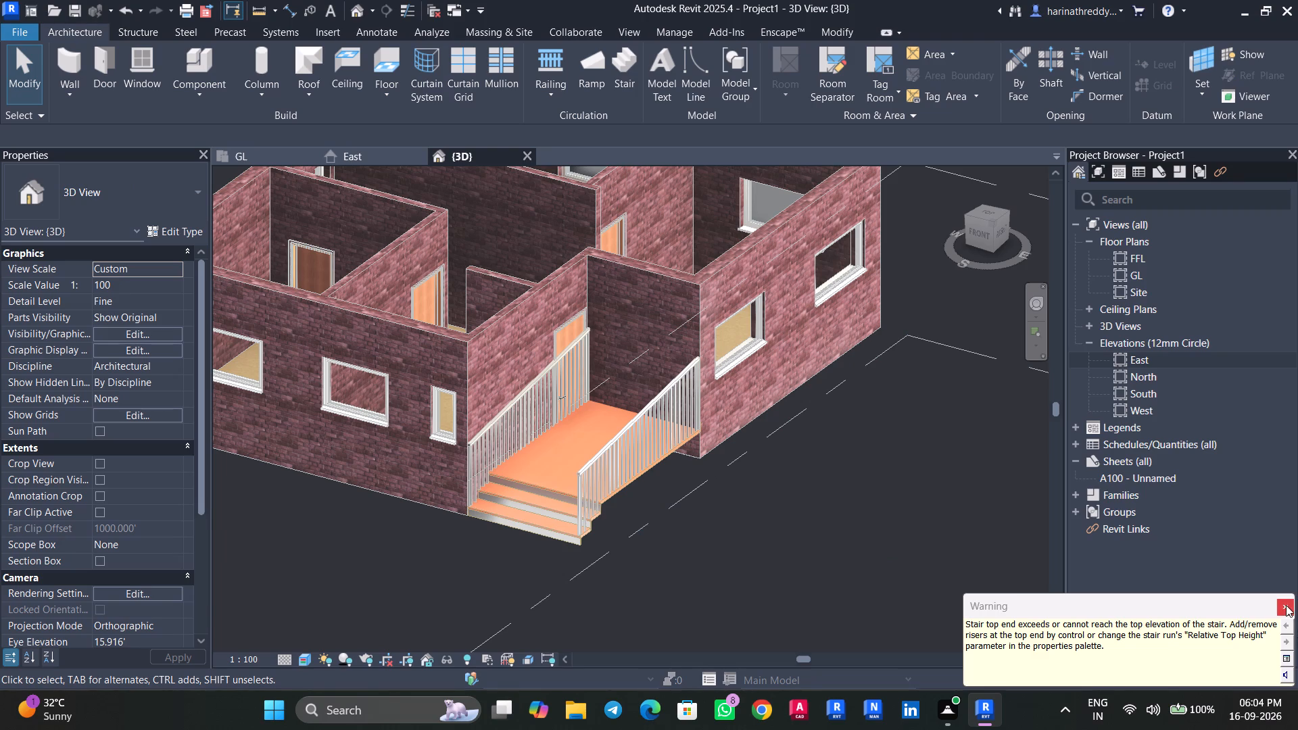
click(1286, 605)
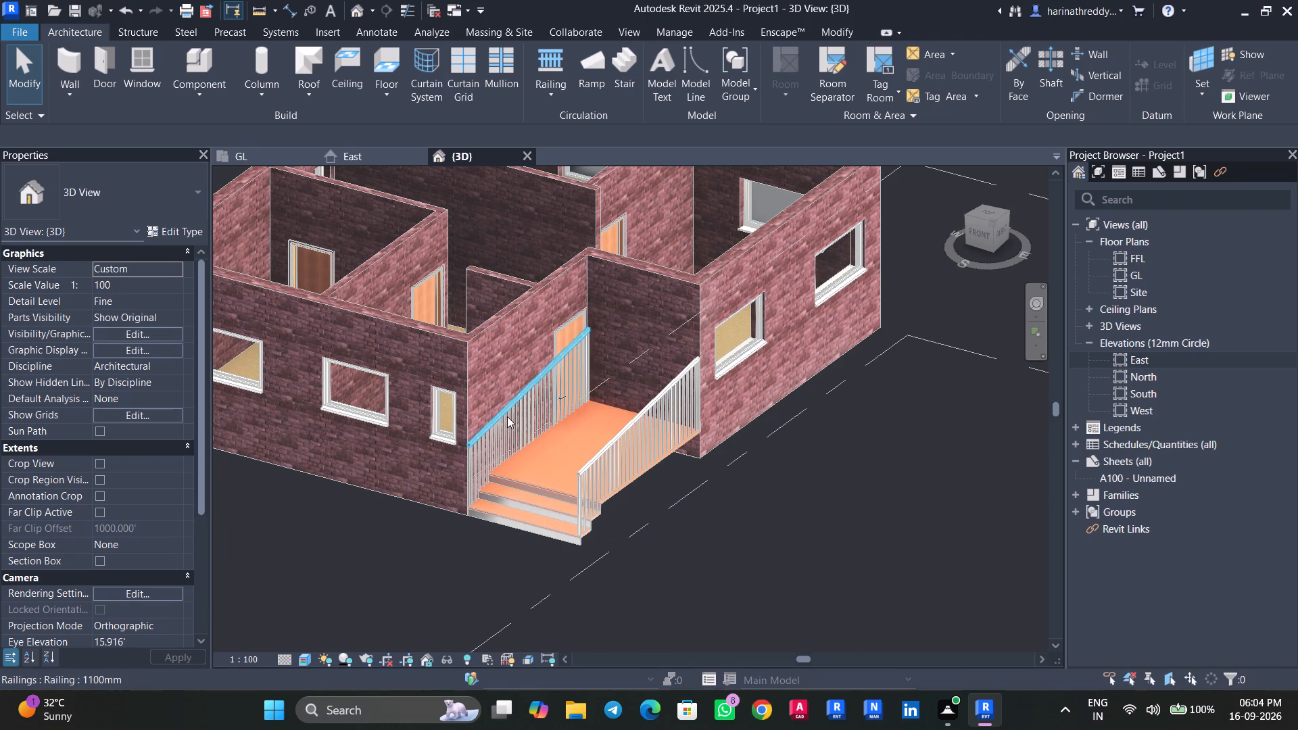
Delete both 1100mm railings from the sit-out entry stair, beside the house wall and on the open side.
click(507, 416)
key(Delete)
click(671, 431)
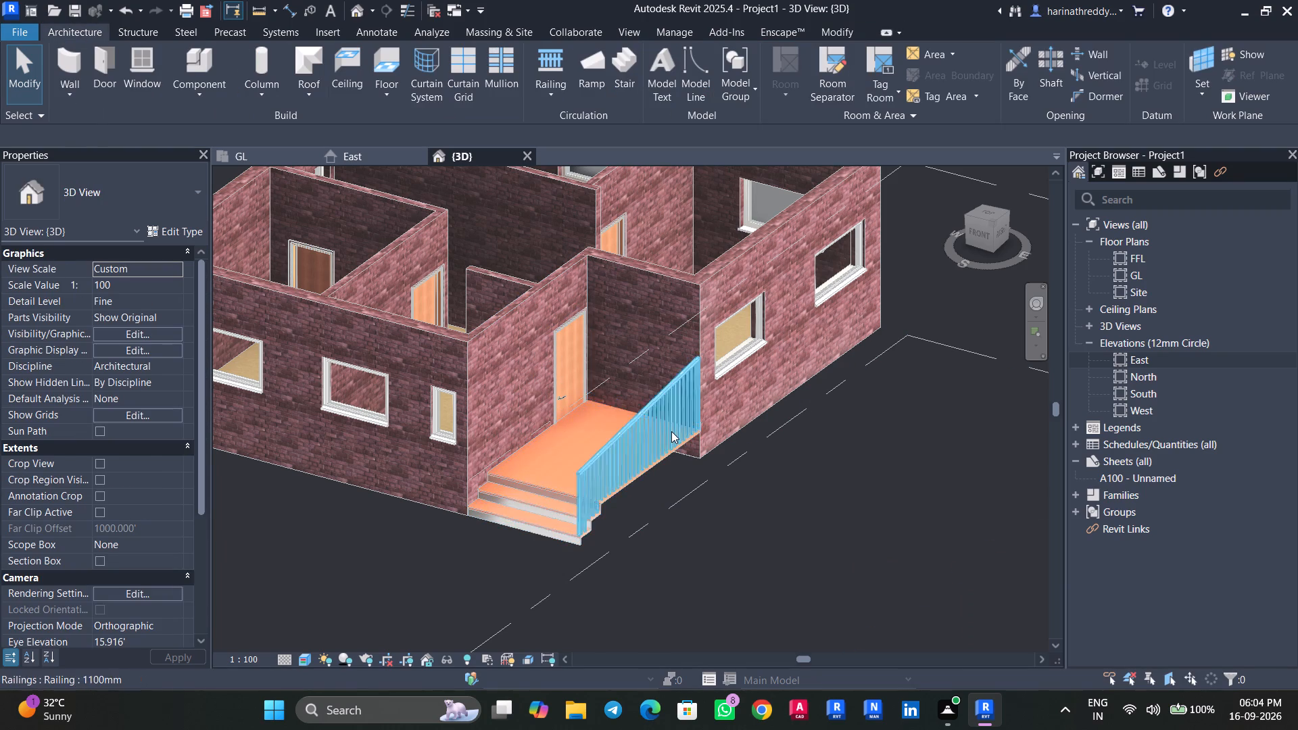
key(Delete)
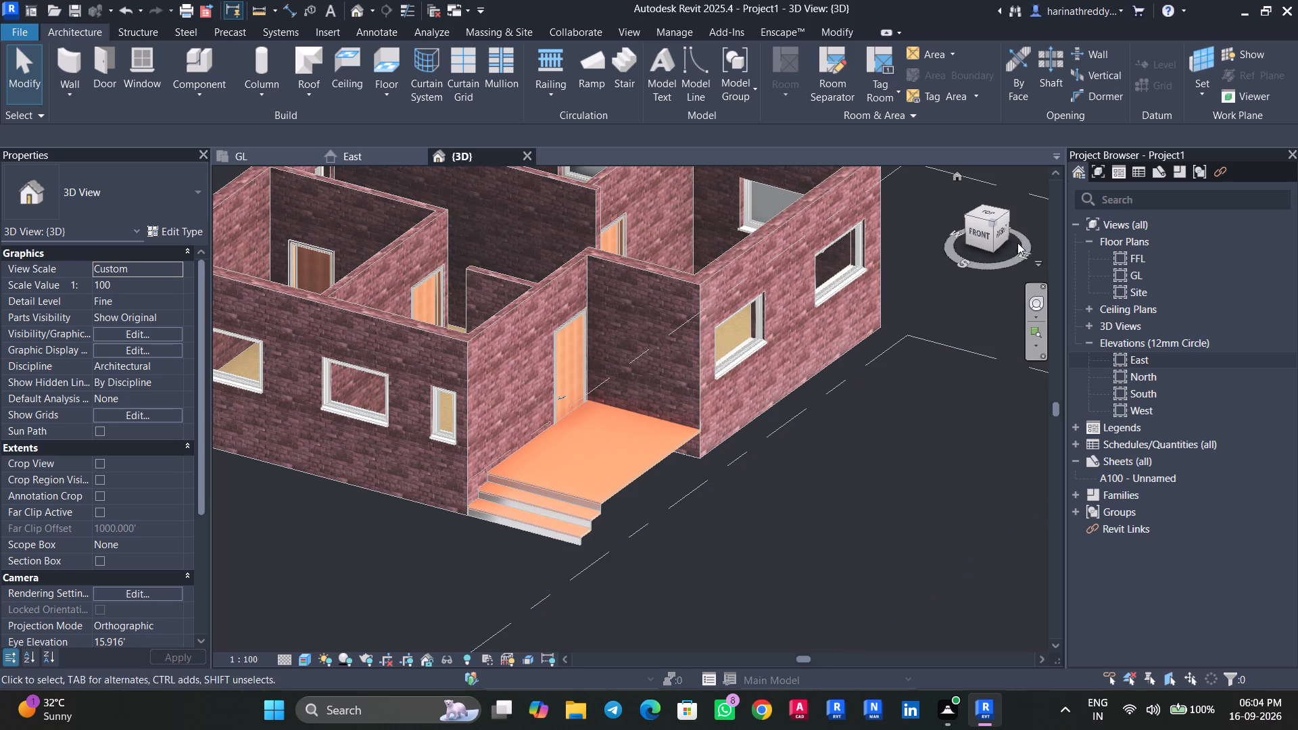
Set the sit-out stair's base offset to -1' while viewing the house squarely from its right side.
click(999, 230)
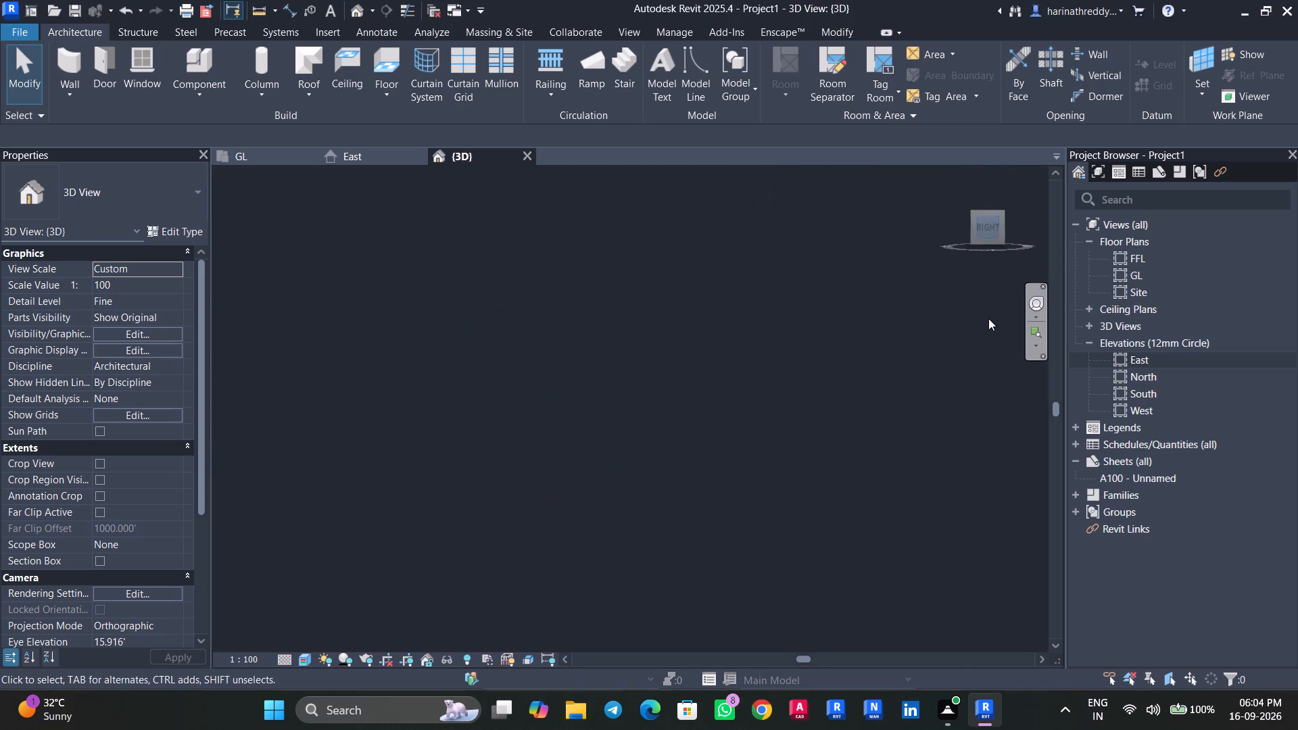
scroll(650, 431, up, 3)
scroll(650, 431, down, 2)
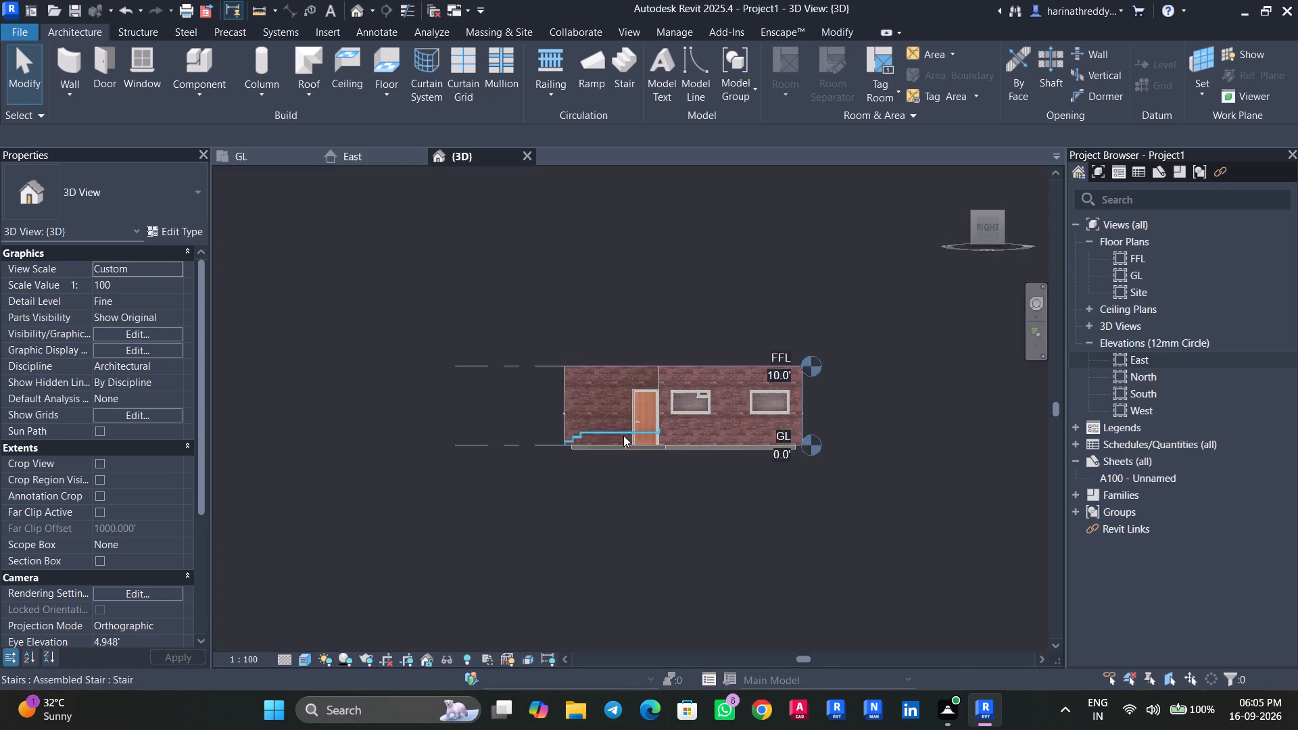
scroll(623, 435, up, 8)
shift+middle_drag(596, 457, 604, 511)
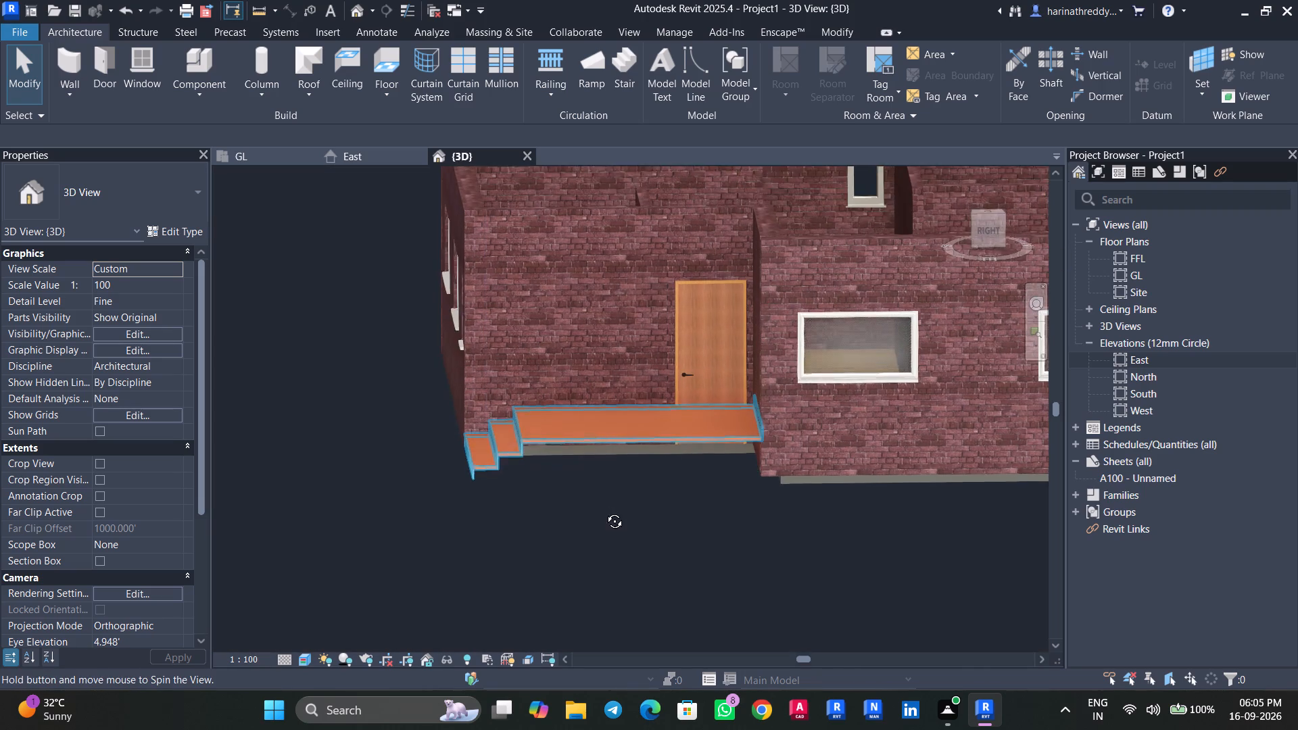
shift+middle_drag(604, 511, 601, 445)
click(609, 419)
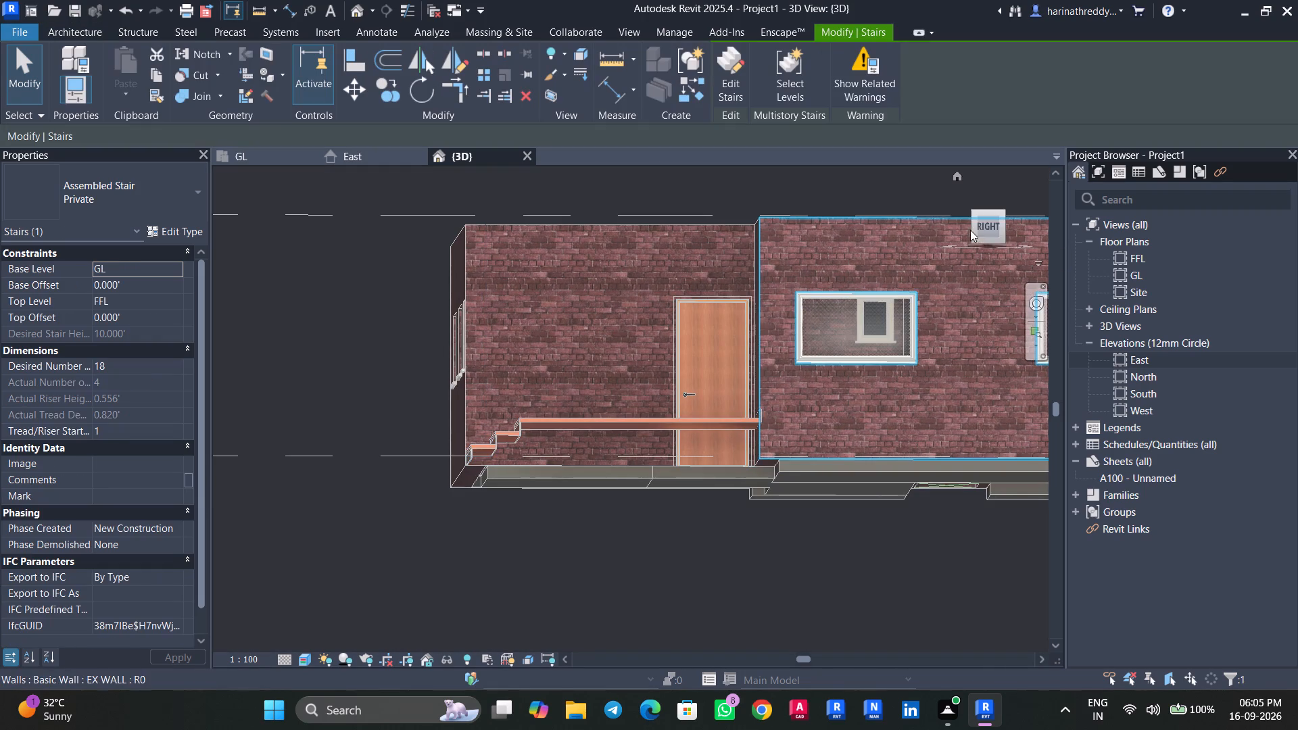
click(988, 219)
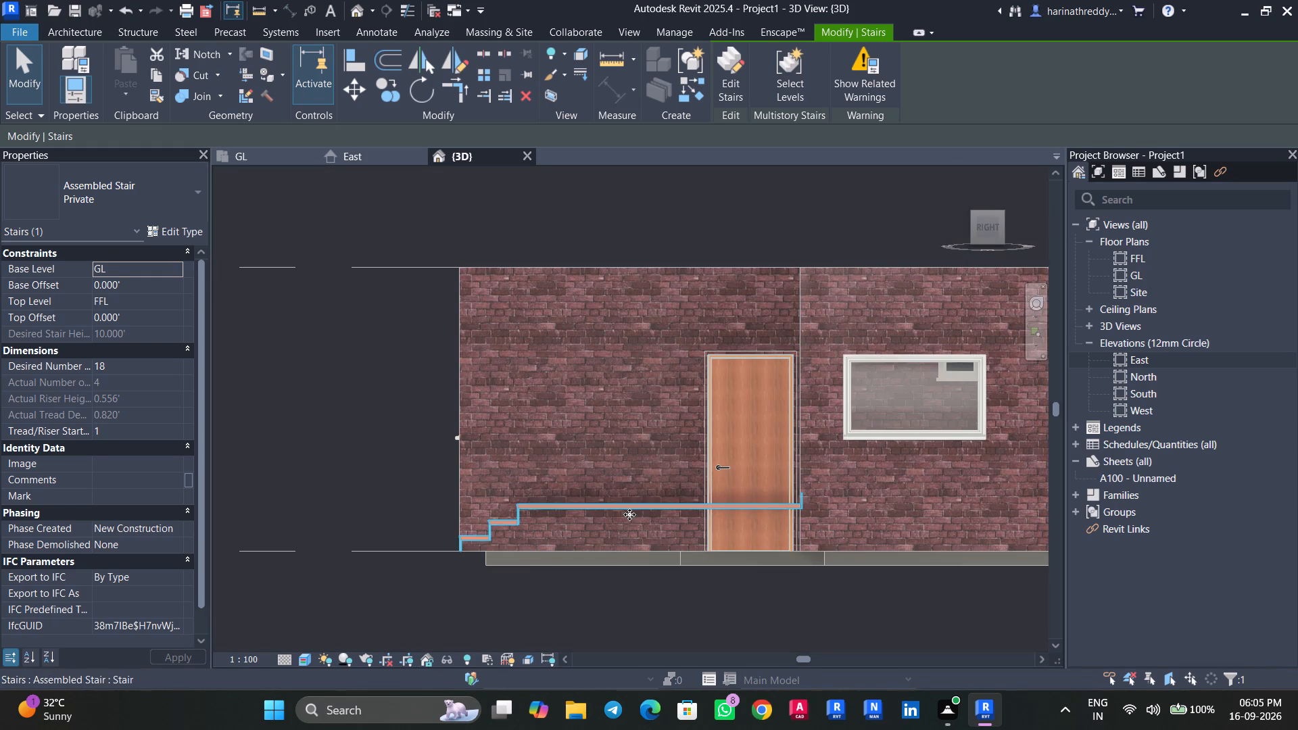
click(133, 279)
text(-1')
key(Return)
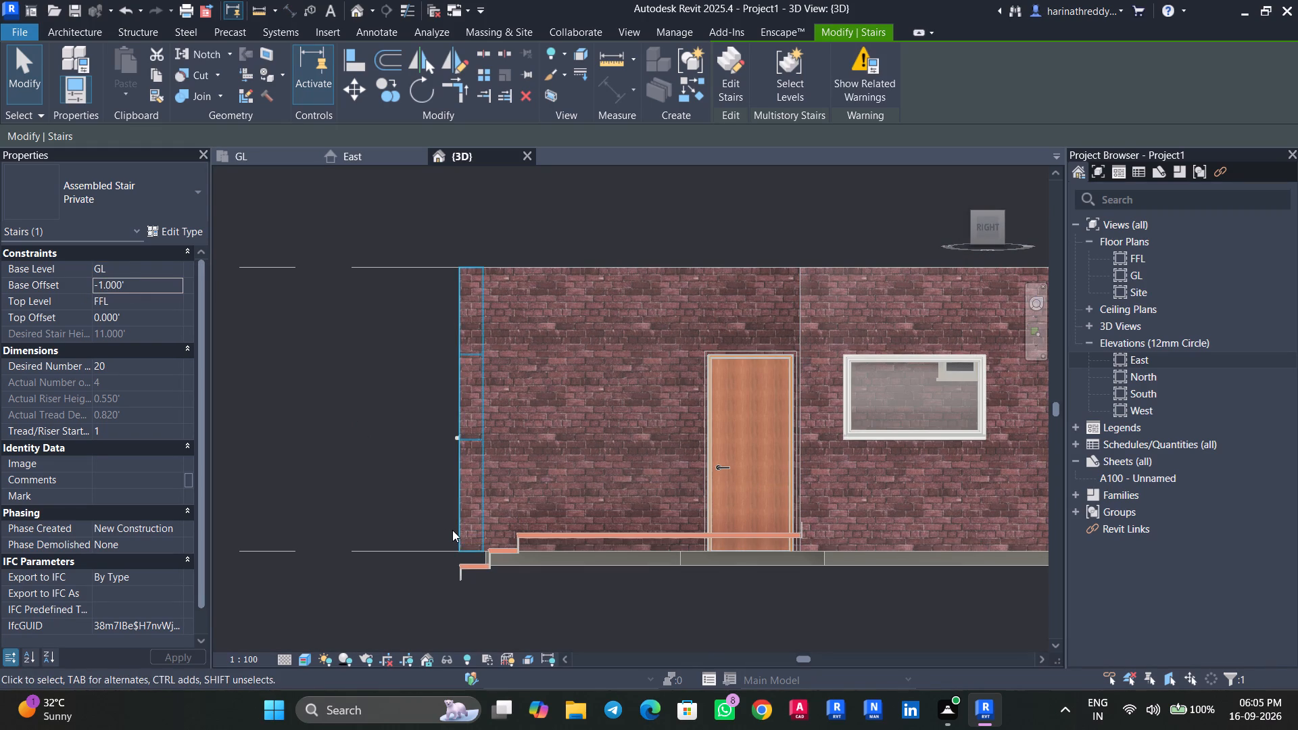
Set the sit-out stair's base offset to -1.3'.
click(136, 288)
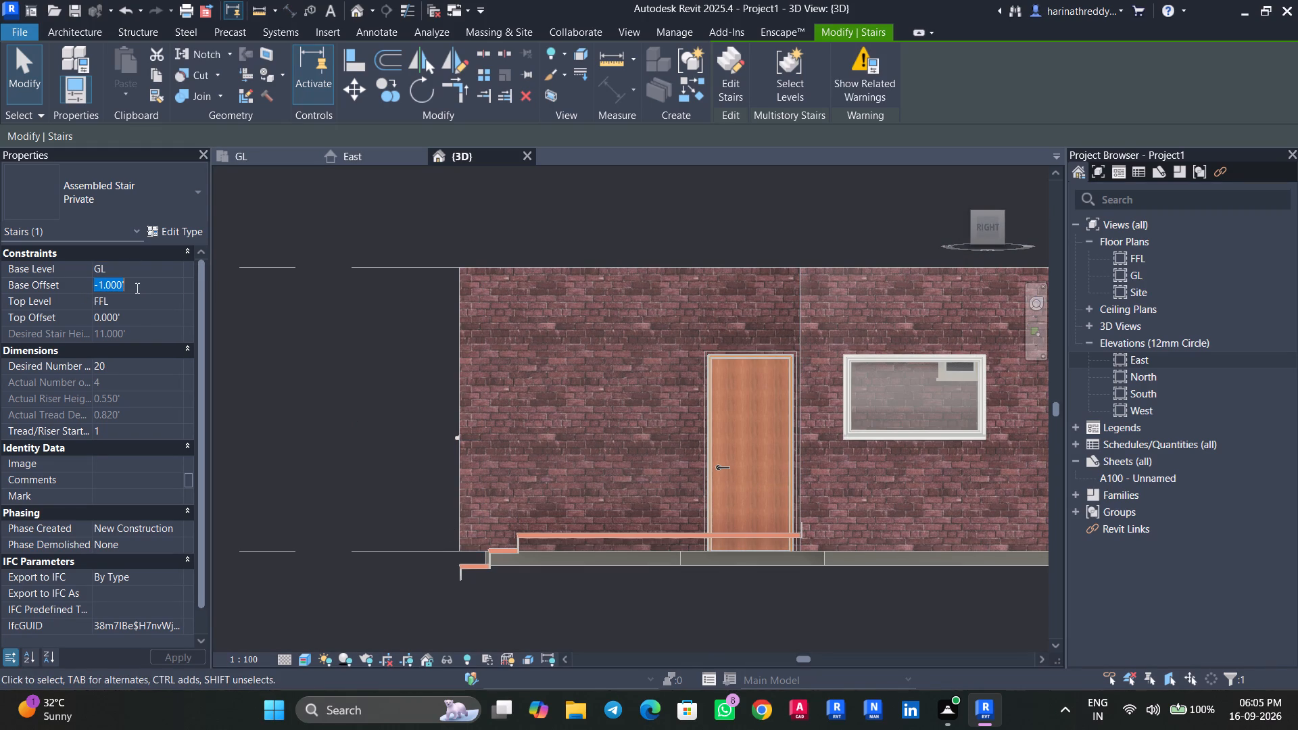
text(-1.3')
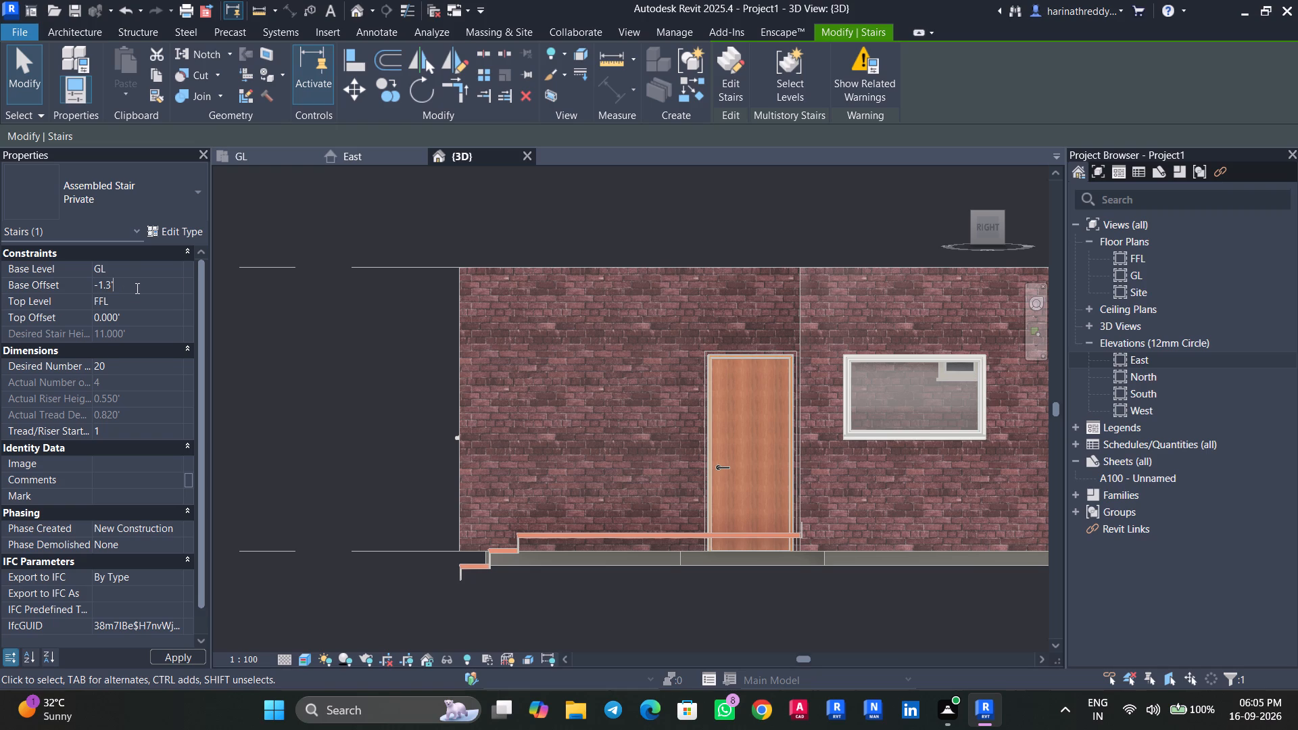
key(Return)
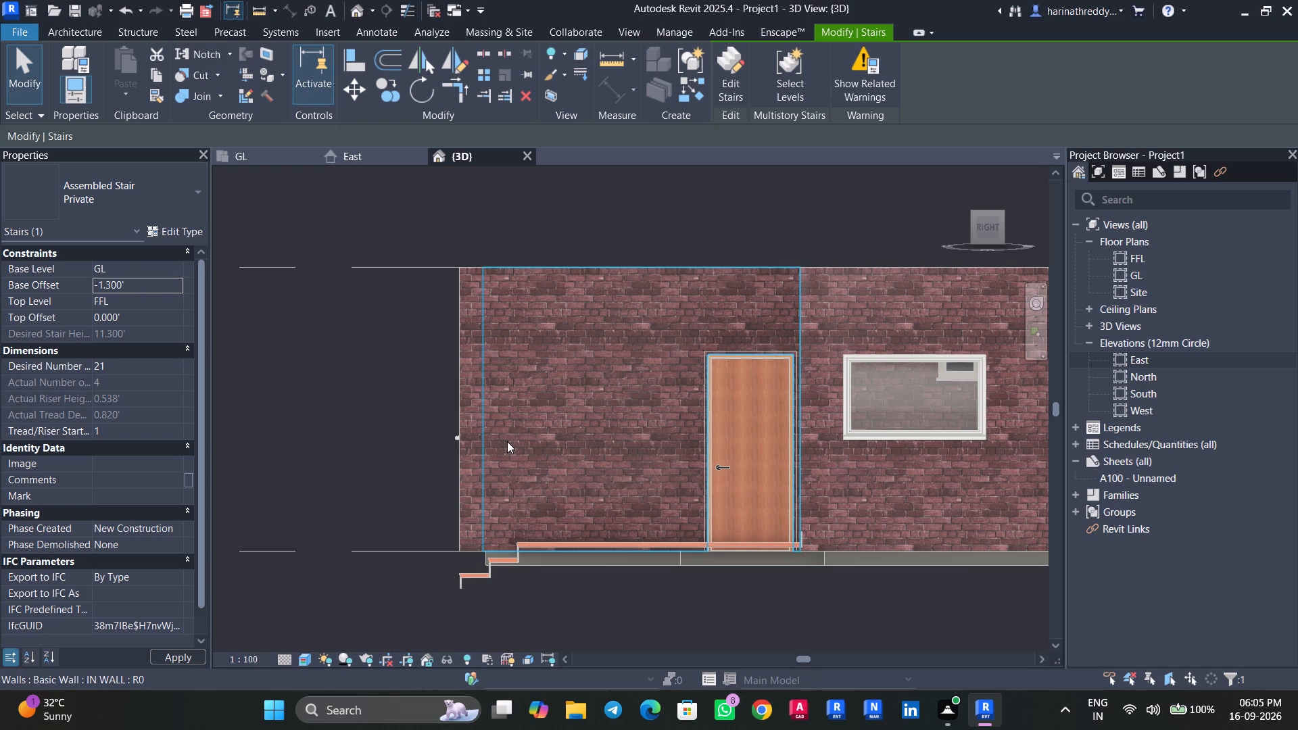
Set the sit-out stair's base offset to -1.4' from GL, check it in 3D and deselect the stair.
shift+middle_drag(329, 429, 335, 389)
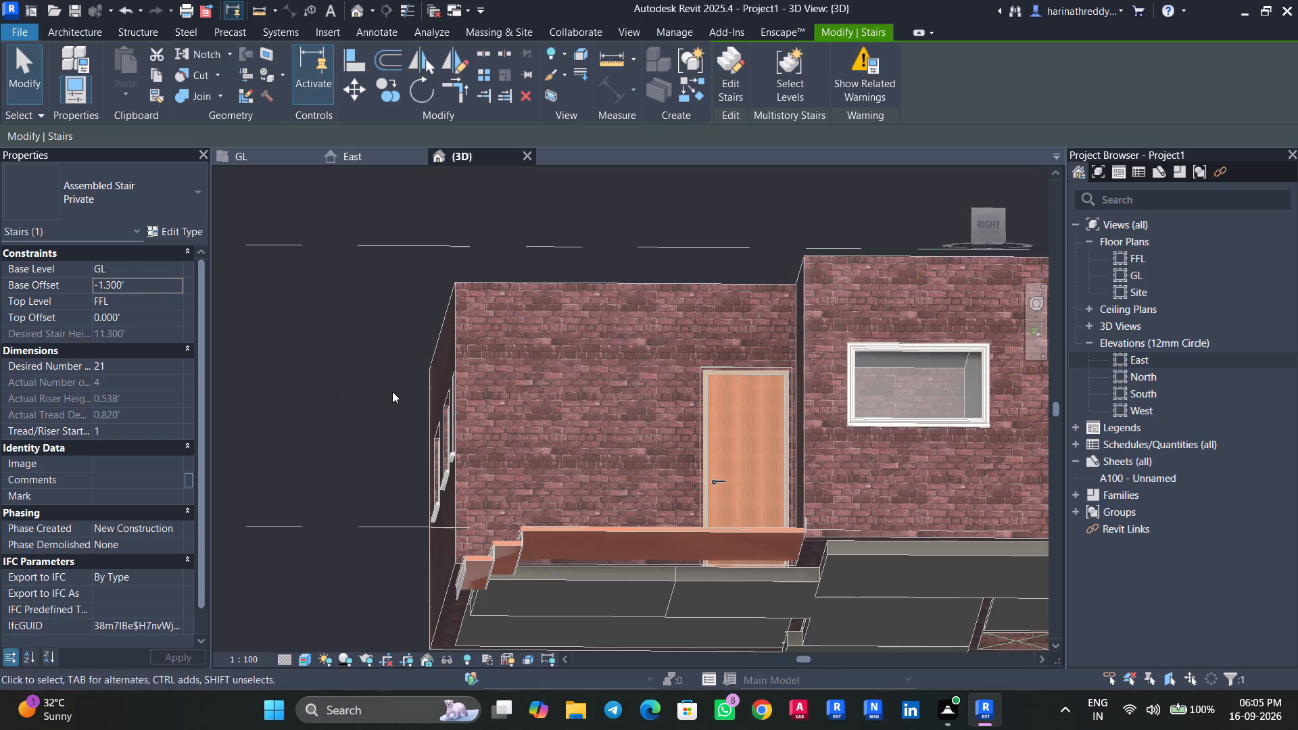
click(994, 224)
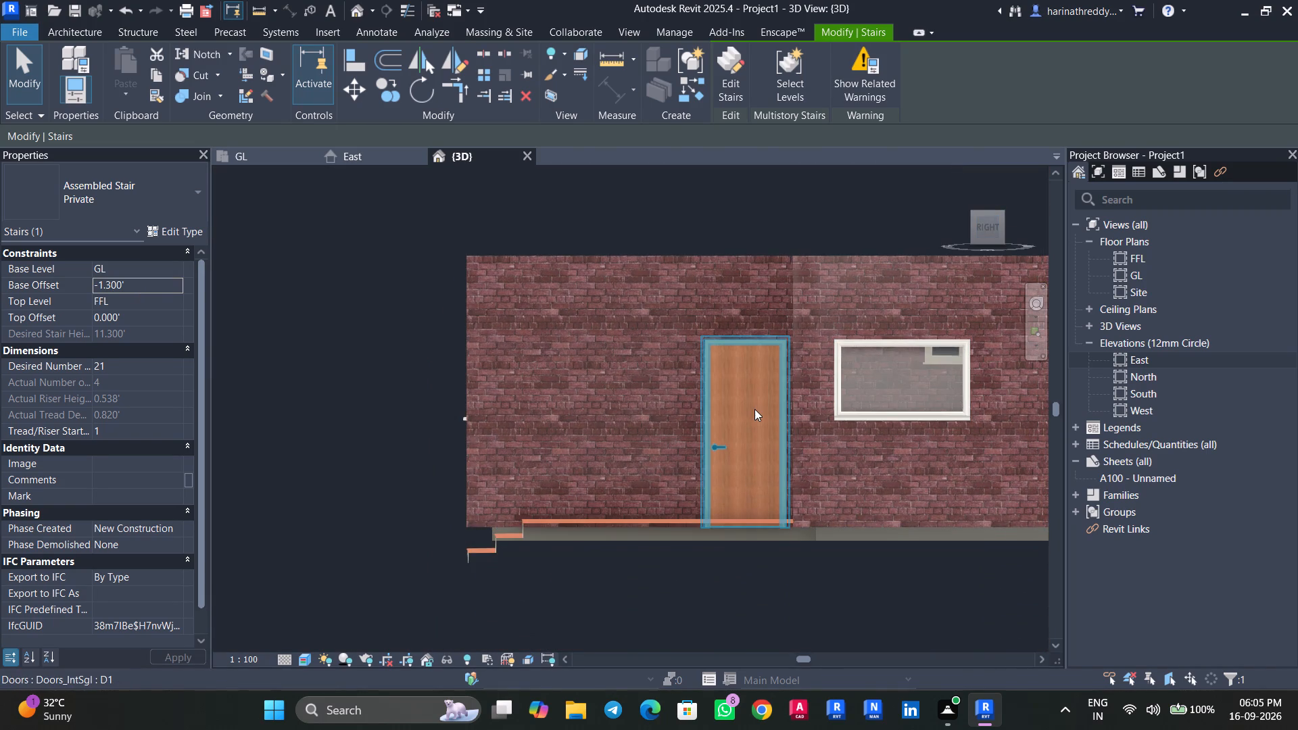
click(558, 520)
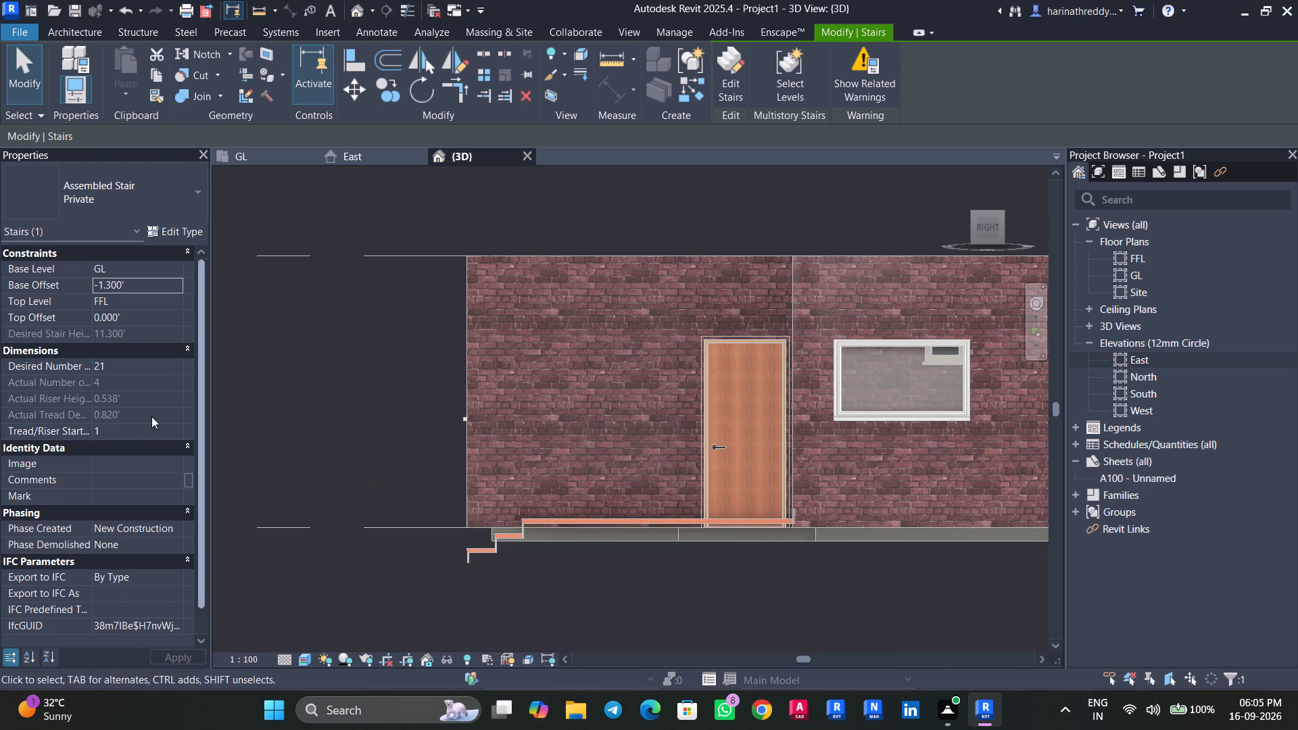
click(149, 281)
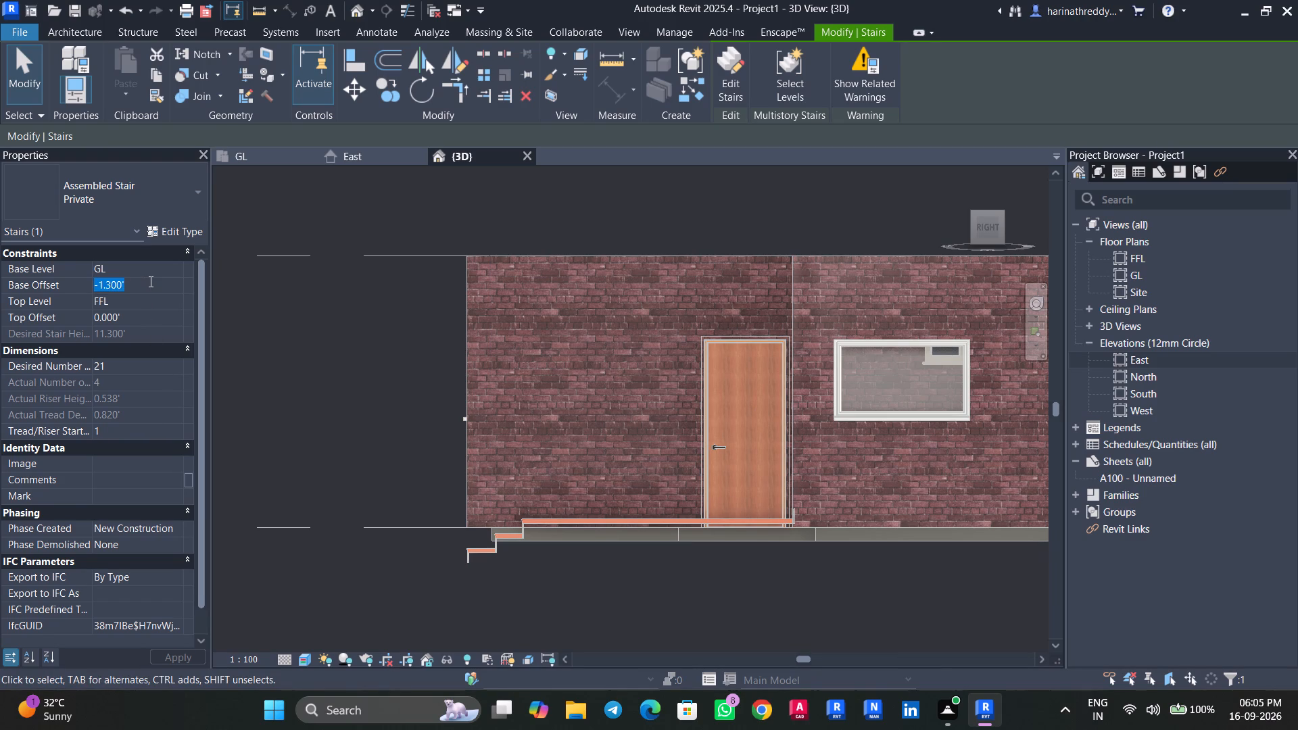
text(-1)
text(.4')
key(Return)
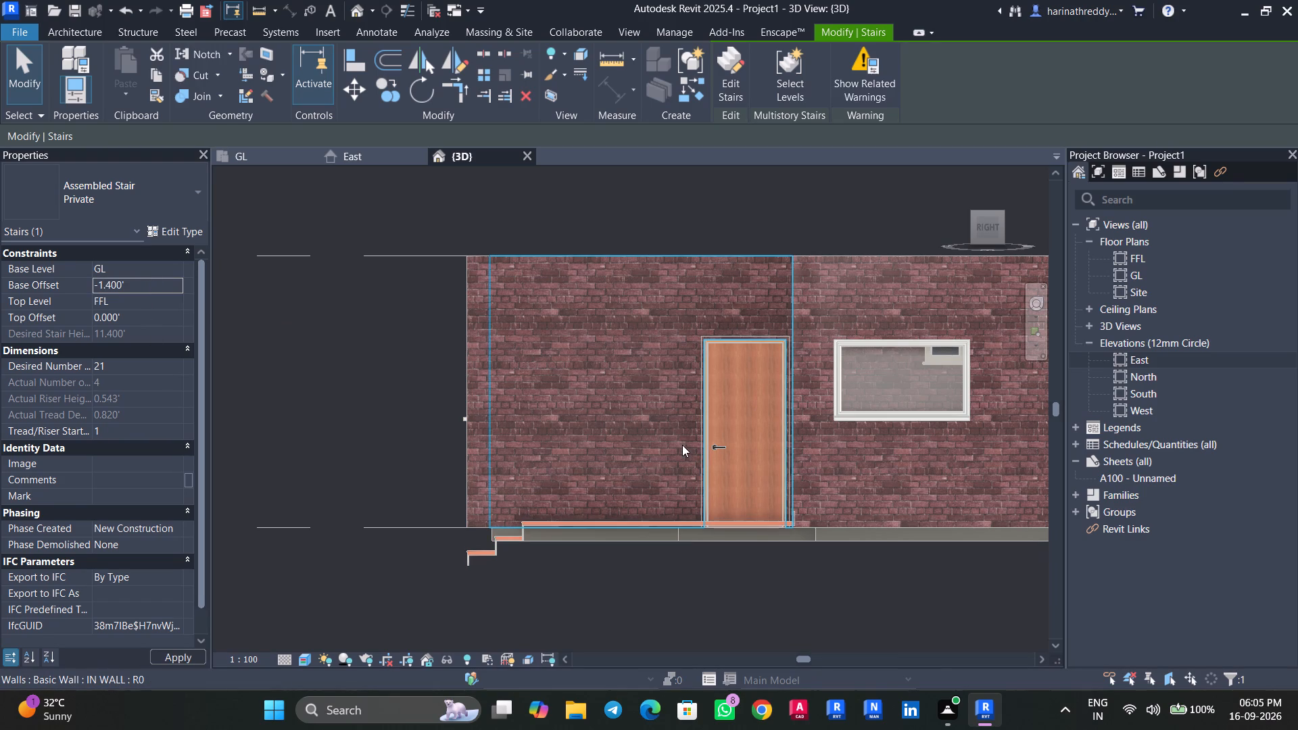
shift+middle_drag(206, 443, 233, 583)
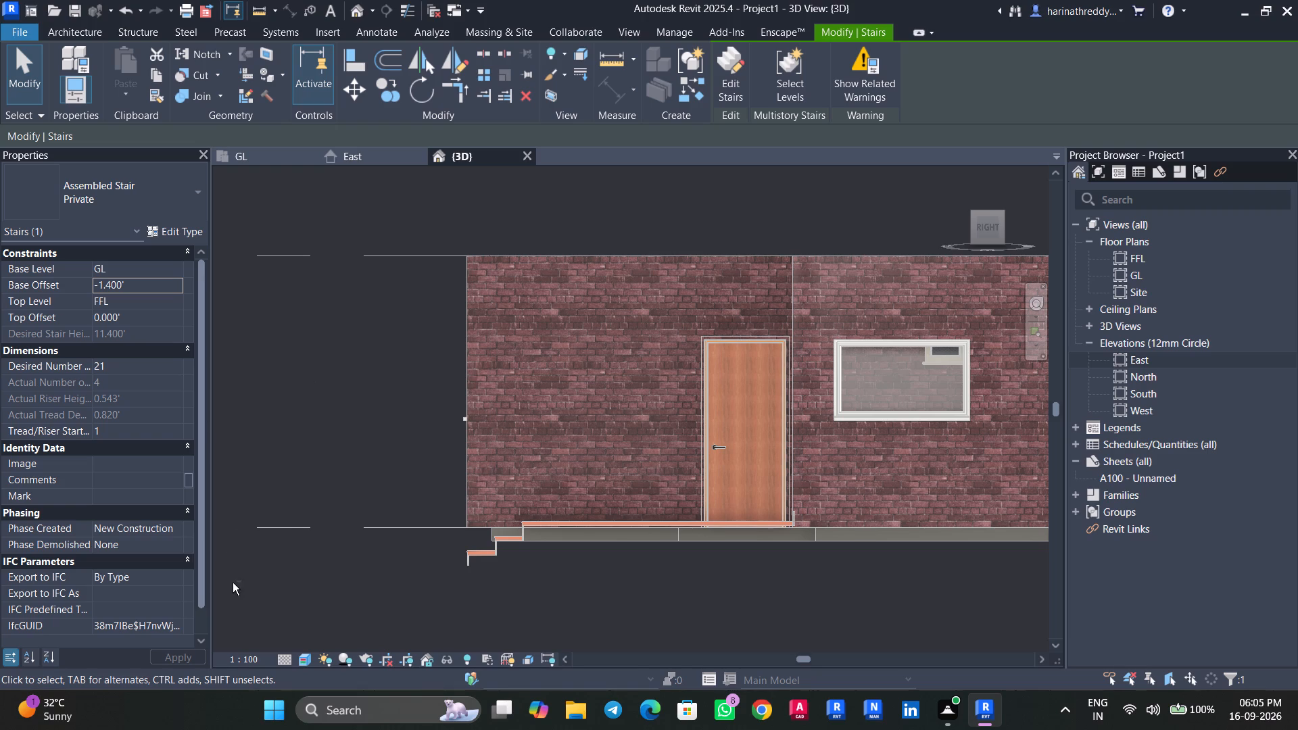
shift+middle_drag(233, 583, 233, 585)
shift+scroll(243, 566, up, 1)
scroll(307, 466, down, 2)
shift+middle_drag(312, 433, 347, 595)
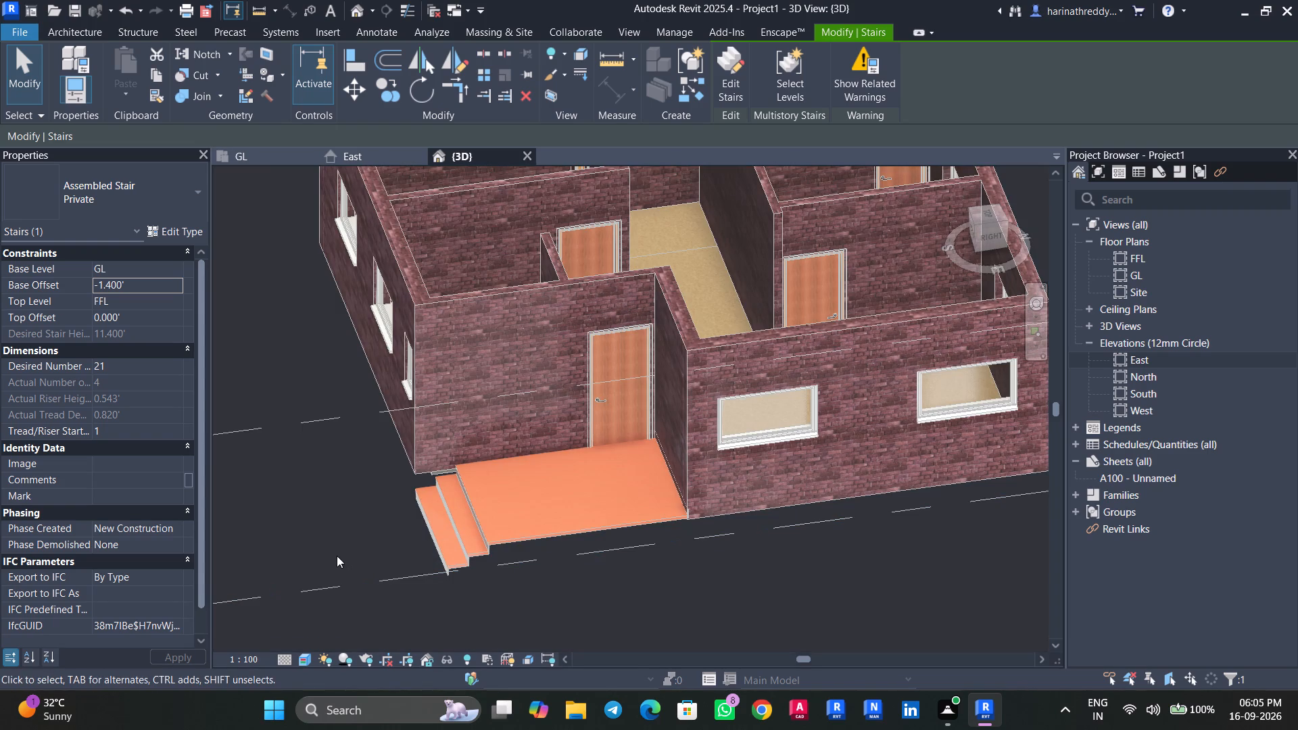
key(Escape)
key(Escape)
scroll(266, 391, down, 4)
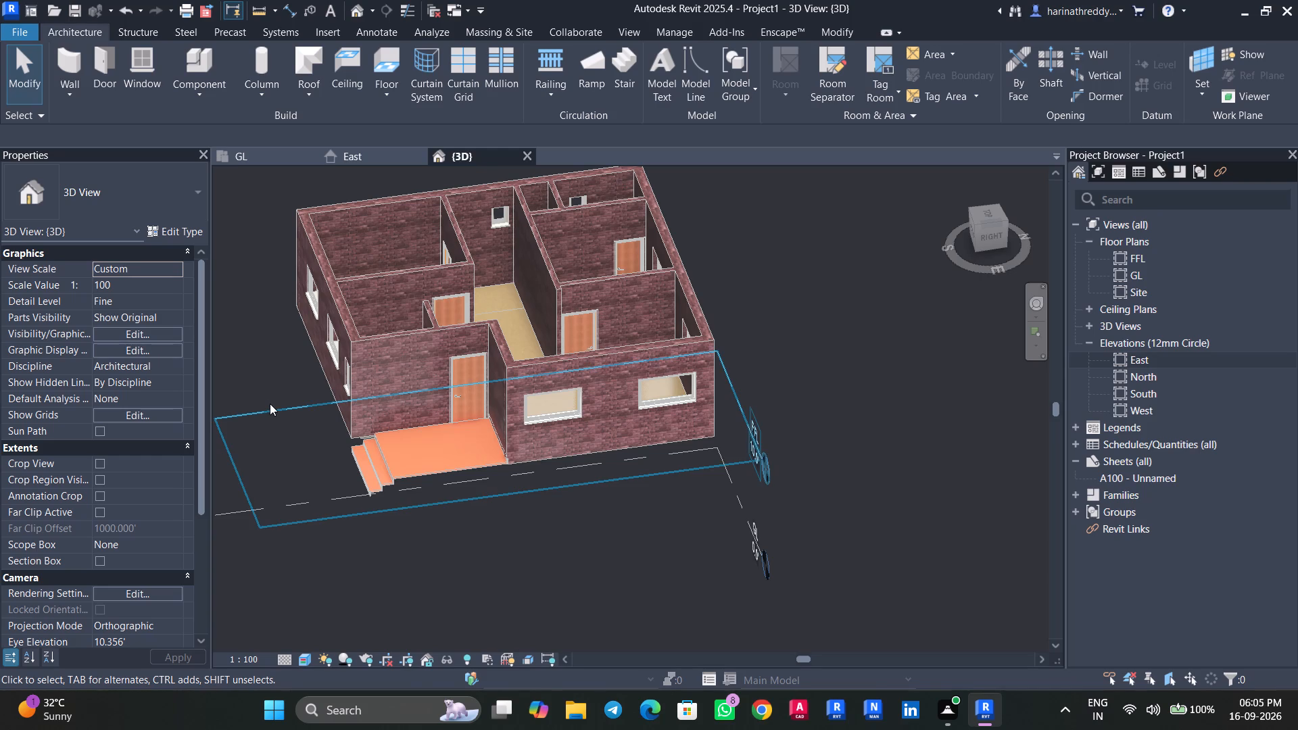
On the GL floor plan, create a Grassland - 1200mm toposolid with a rectangular boundary following the frame printed around the house plan.
click(260, 162)
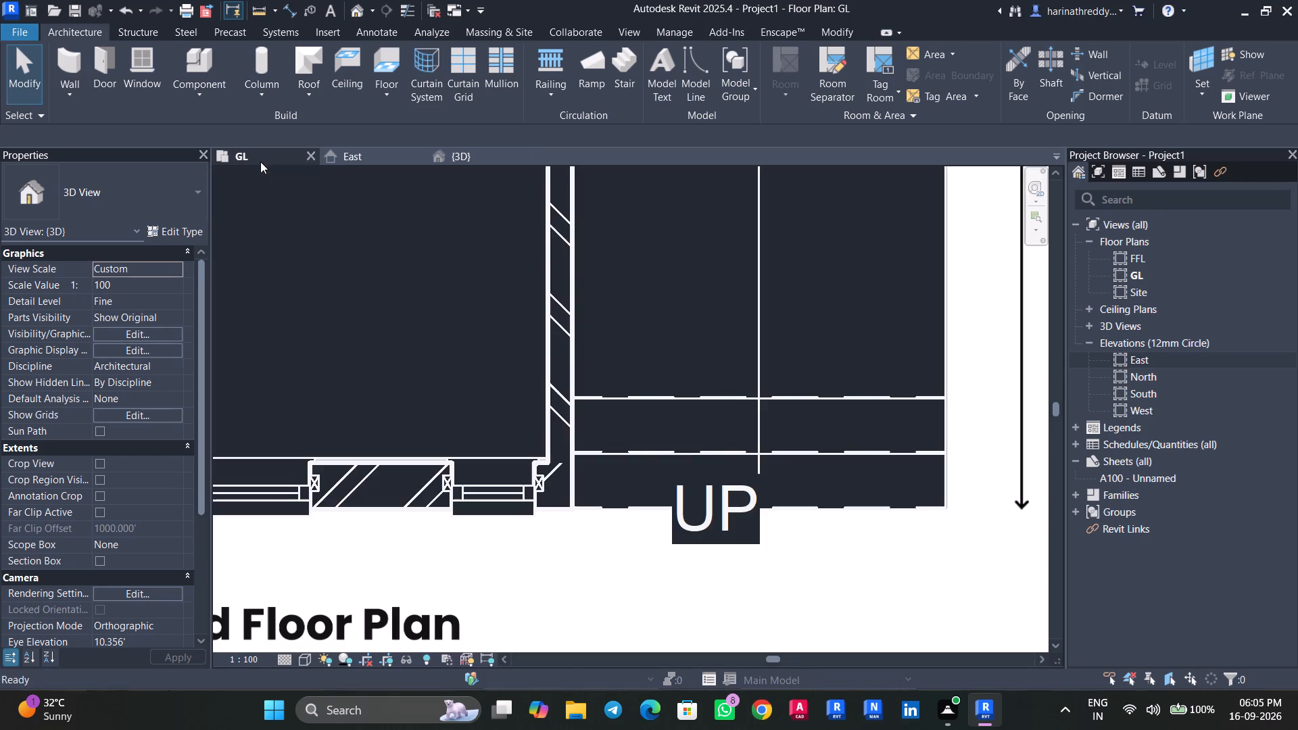
scroll(412, 373, down, 12)
middle_drag(764, 349, 863, 502)
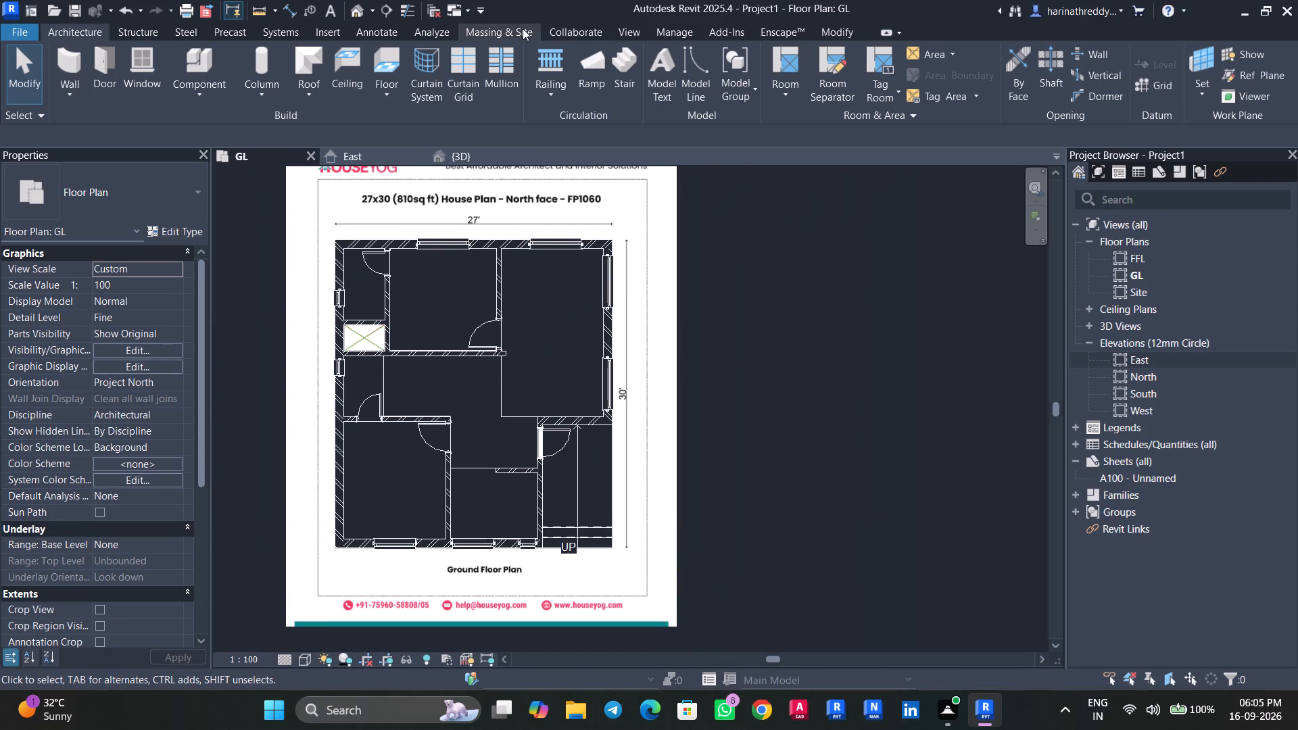
click(502, 29)
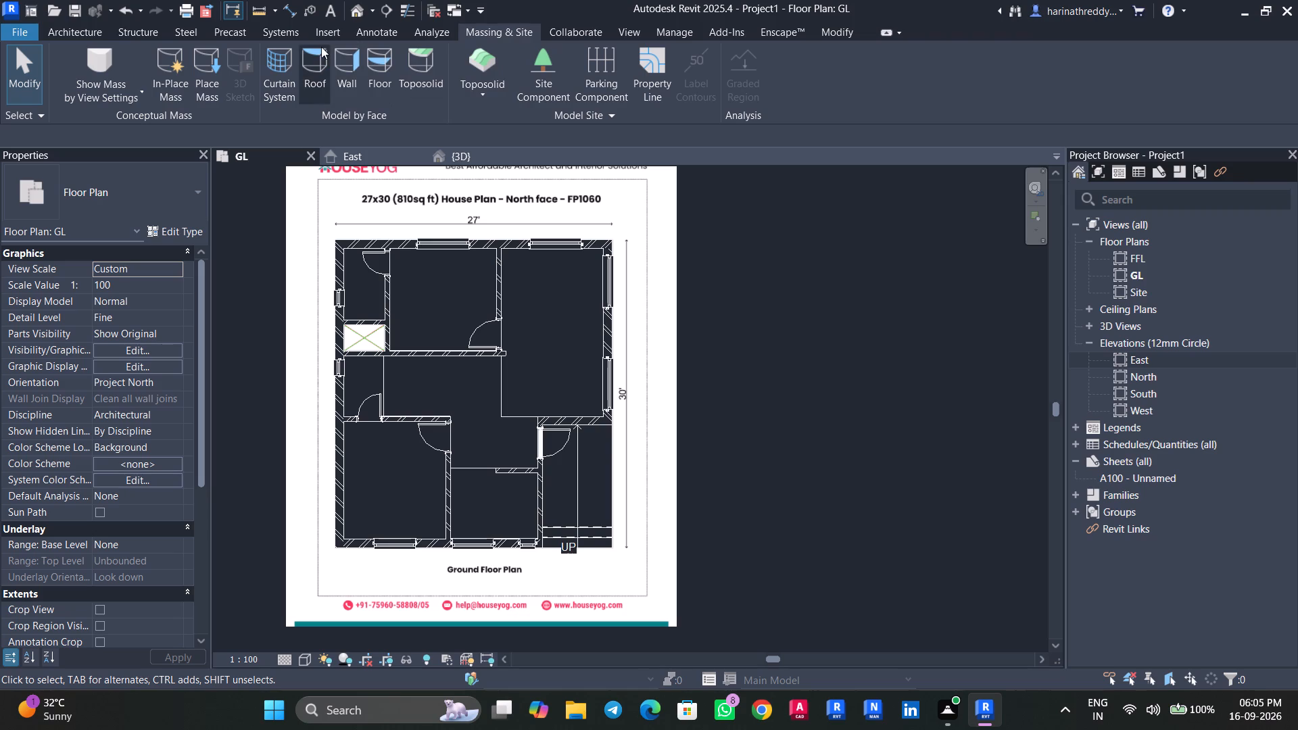
click(483, 99)
click(498, 123)
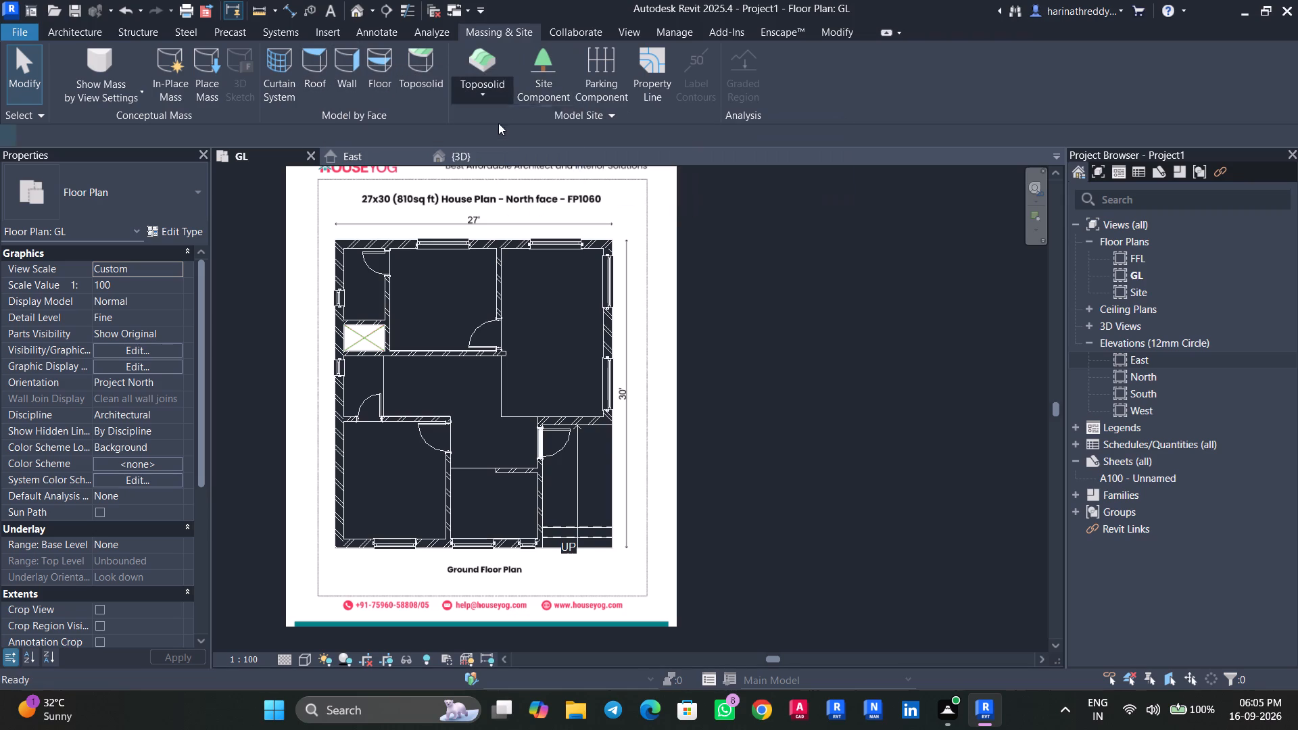
click(57, 187)
click(58, 321)
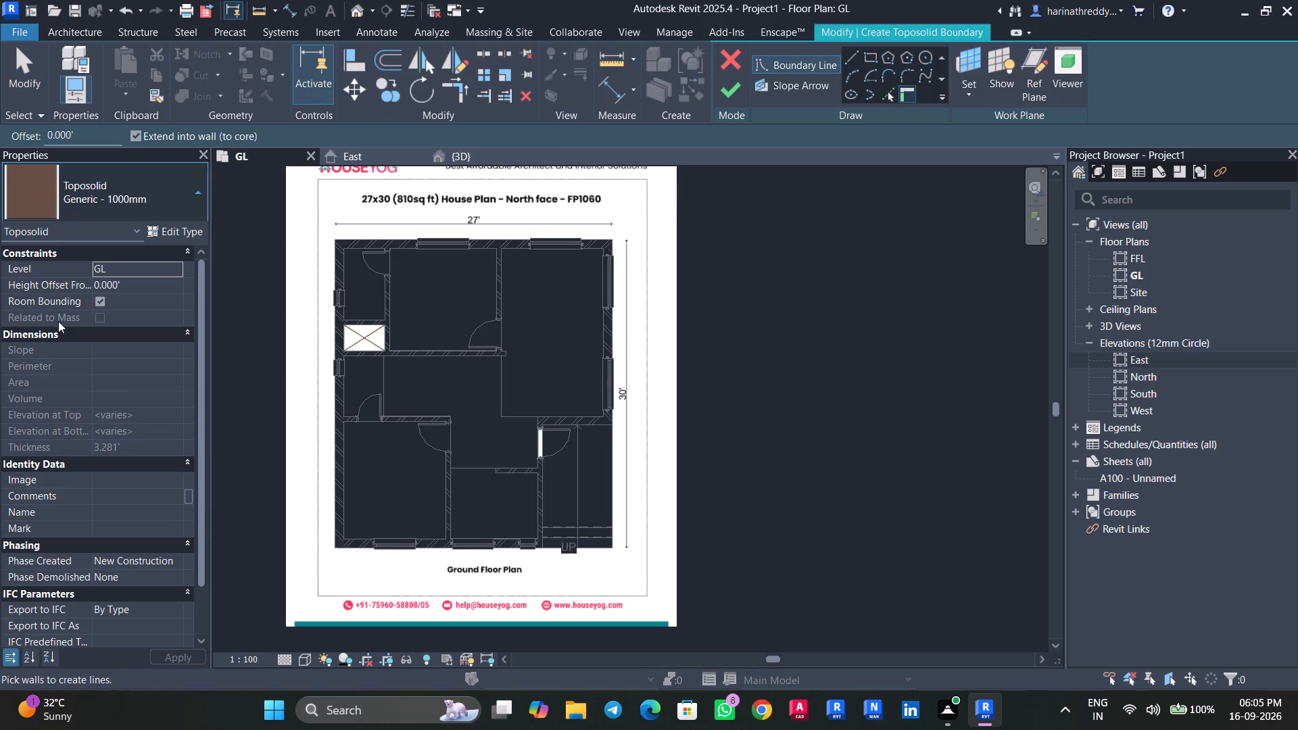
middle_drag(799, 358, 838, 462)
click(871, 56)
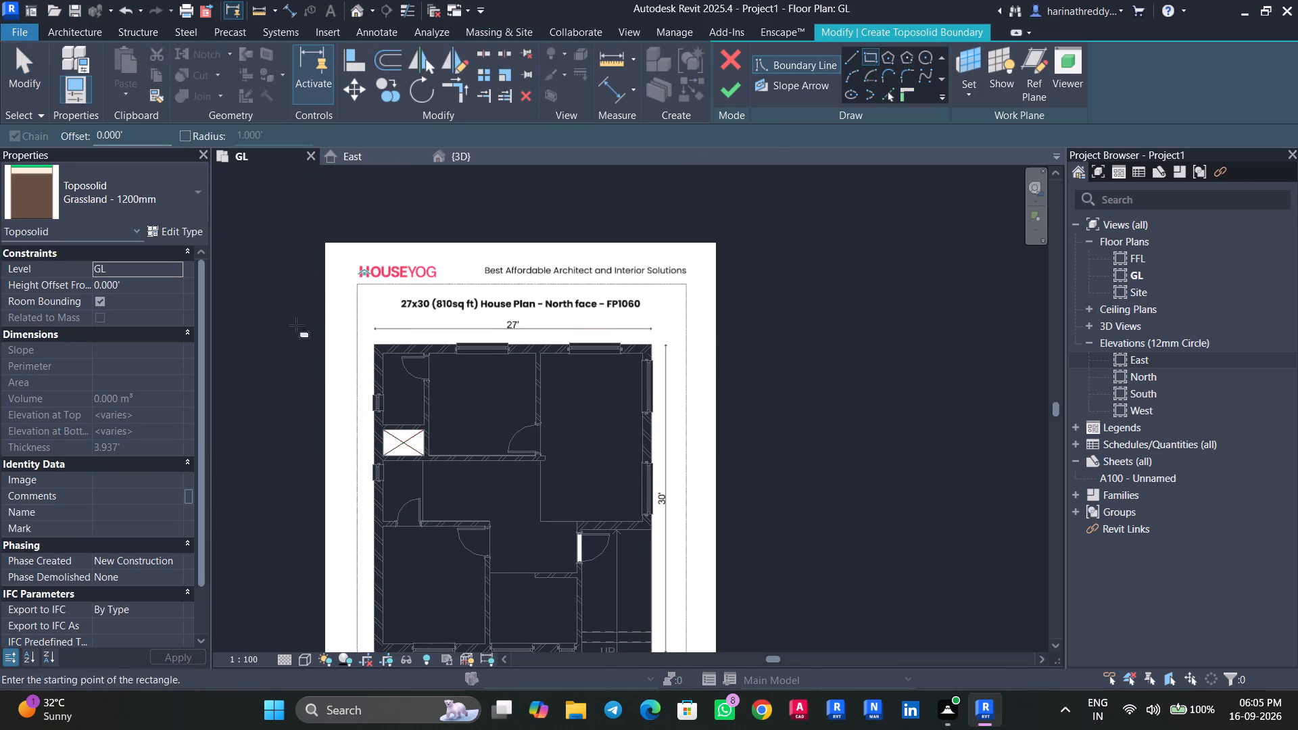
click(357, 281)
middle_drag(562, 571, 531, 343)
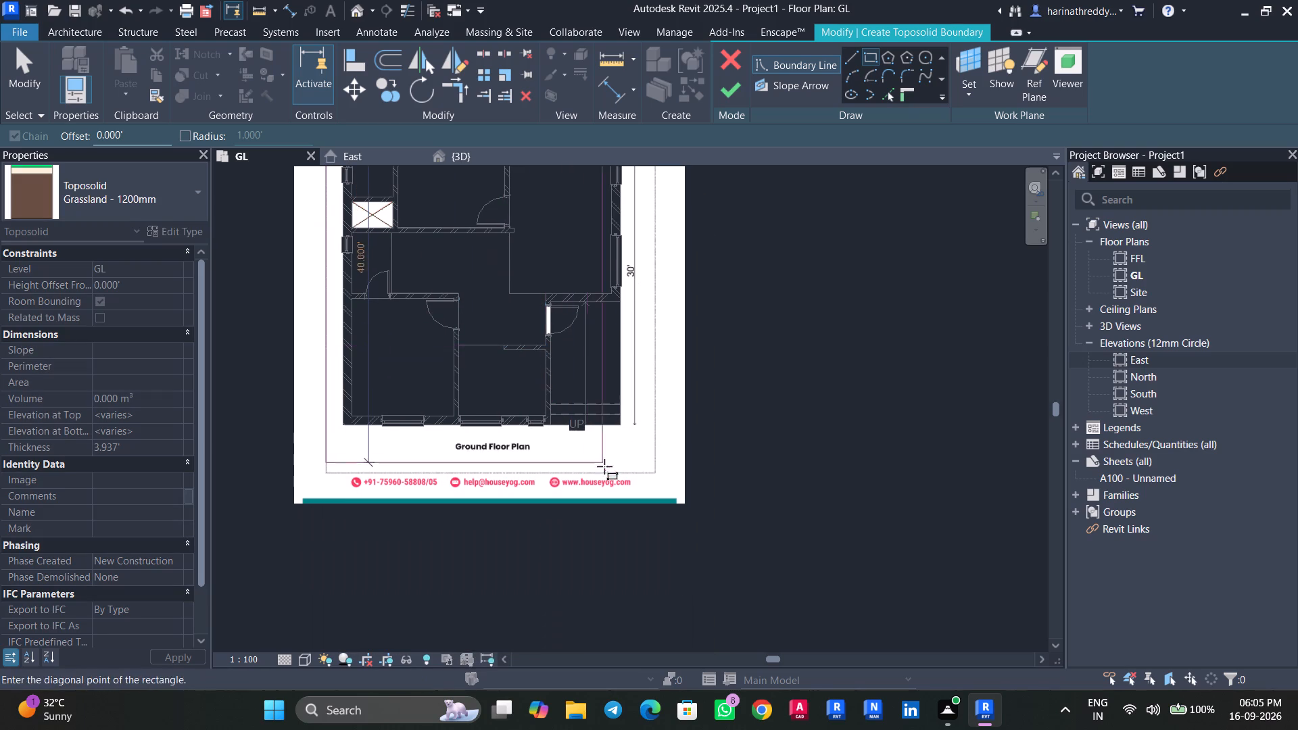
click(655, 474)
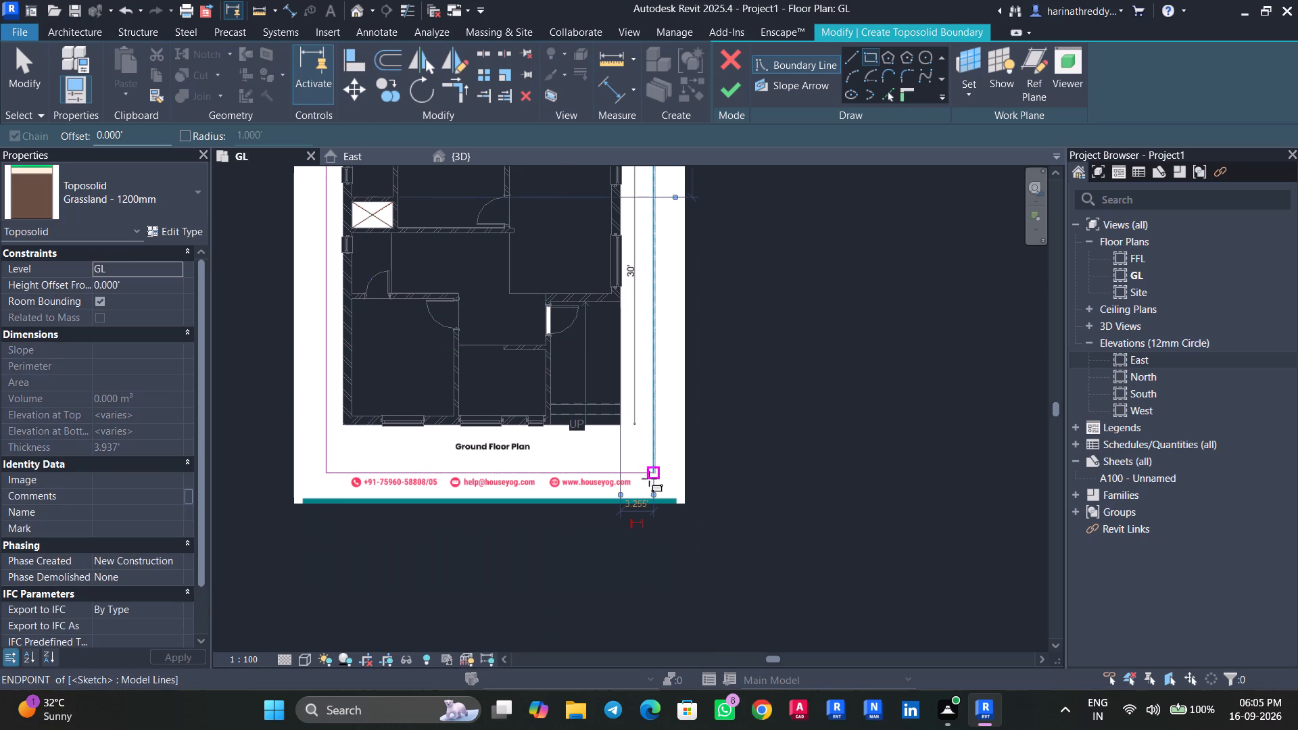
click(735, 92)
click(466, 160)
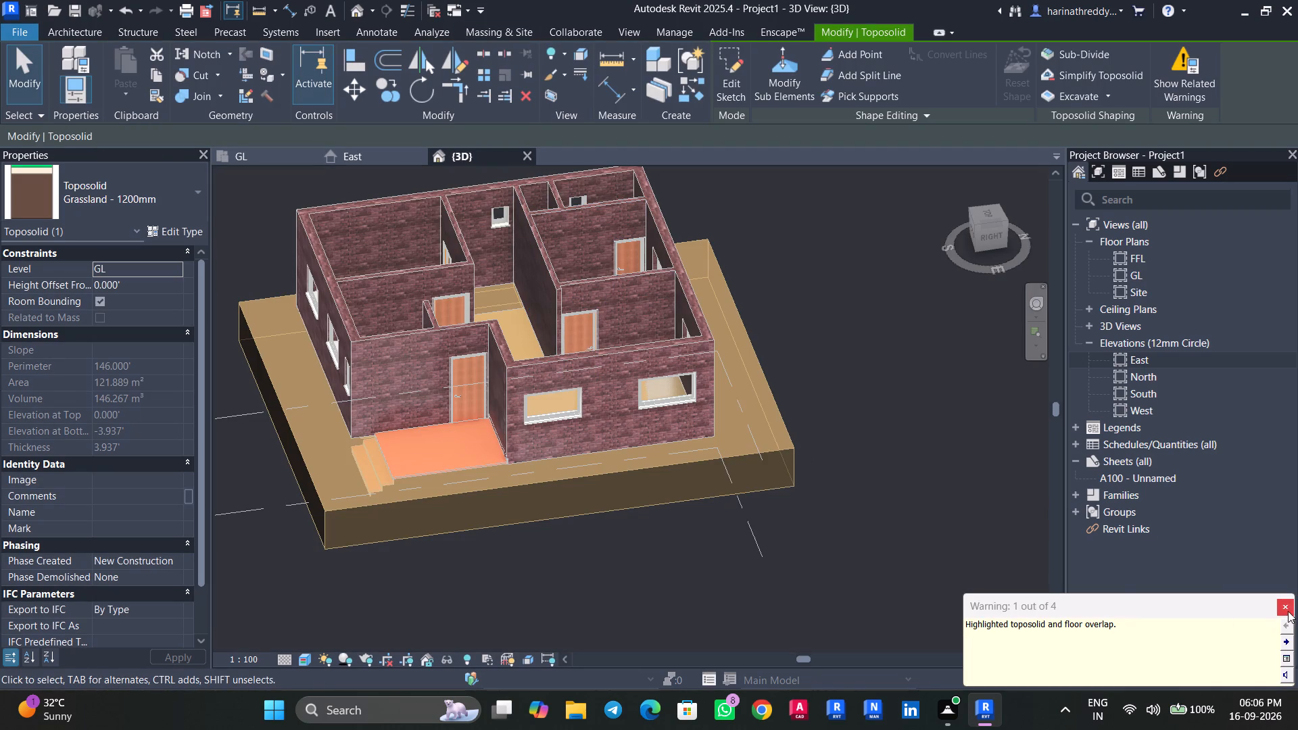
click(1288, 611)
key(Escape)
In the 3D view, set the grassland toposolid's height offset from GL to -1.4'.
click(370, 492)
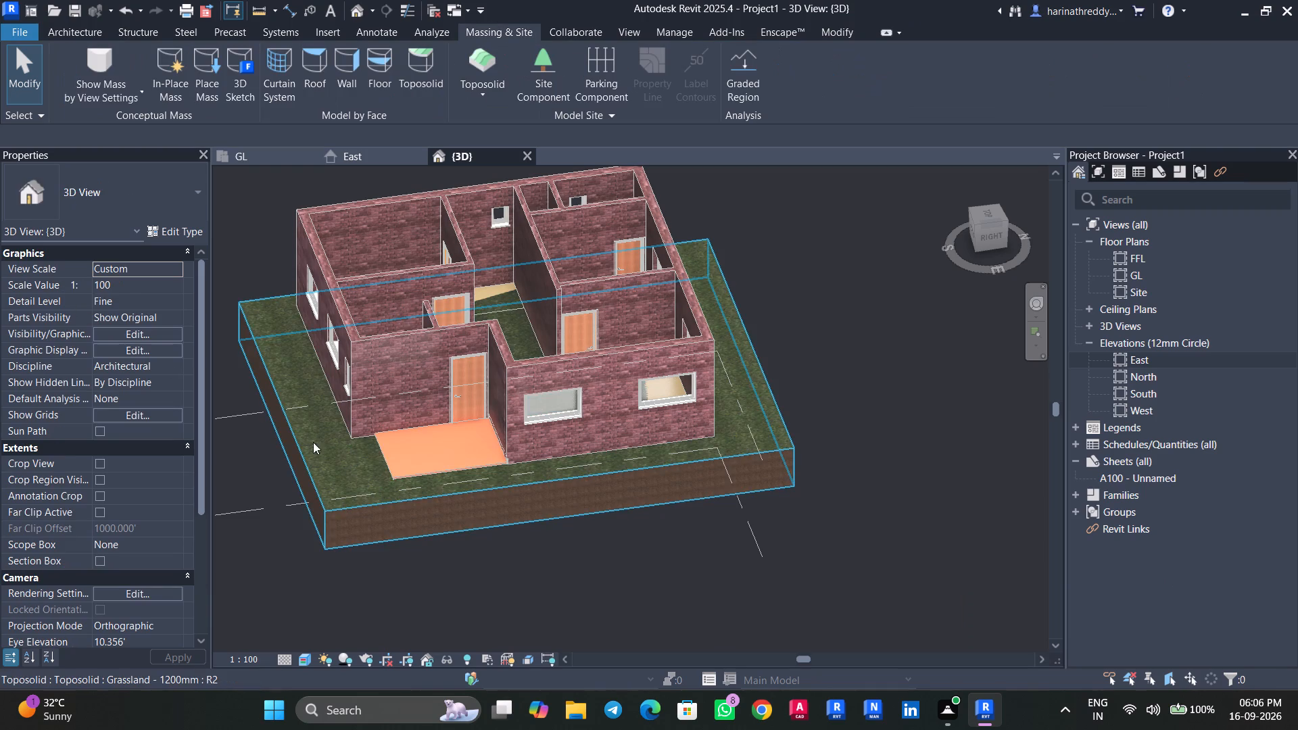
click(143, 283)
text(-1.4')
key(Return)
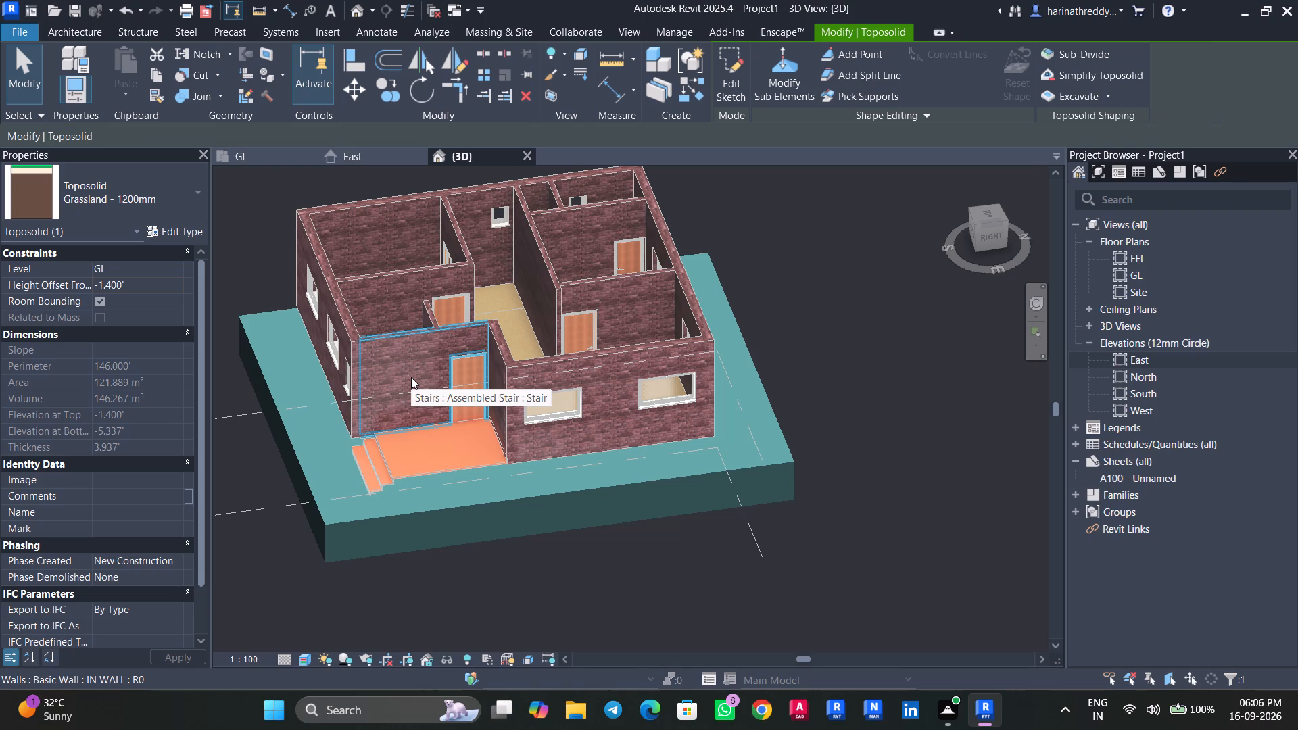
key(Escape)
key(Escape)
Select all EX WALL exterior walls and set their base offset to -1.4'.
click(346, 325)
key(s)
key(a)
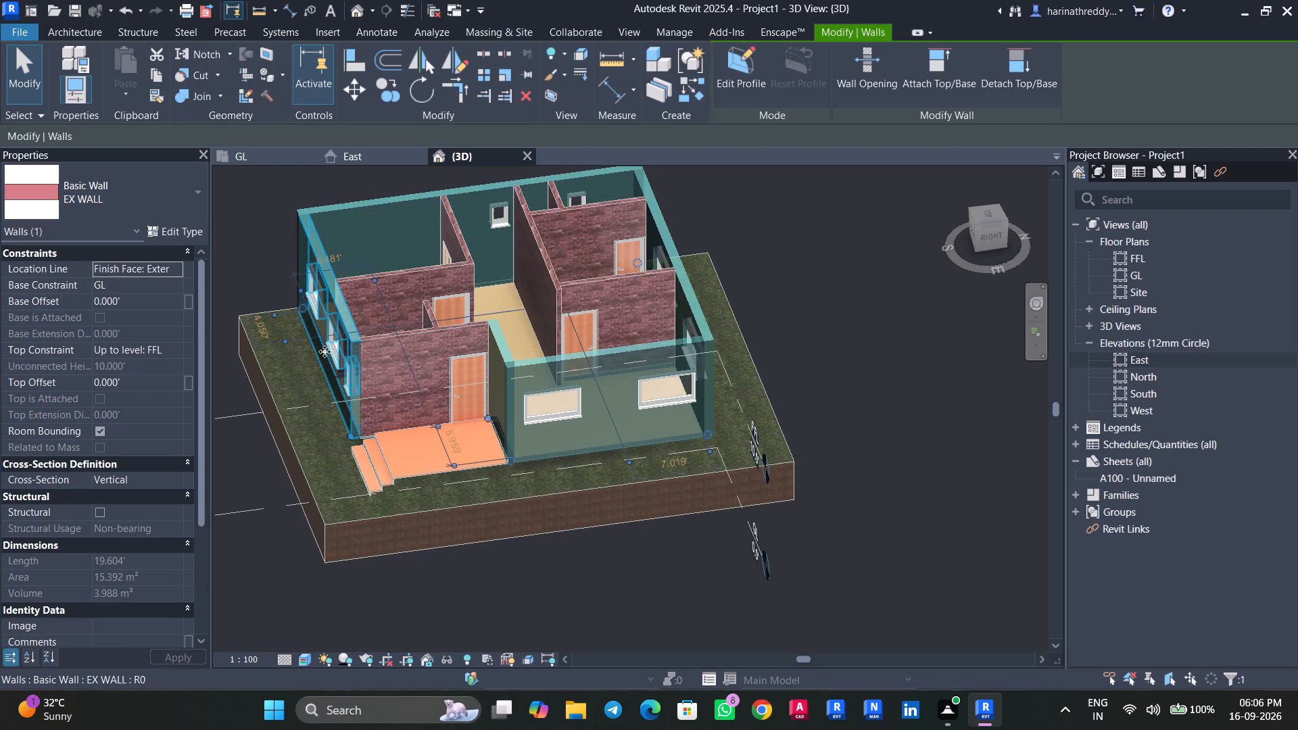
click(150, 299)
text(-1.4')
key(Return)
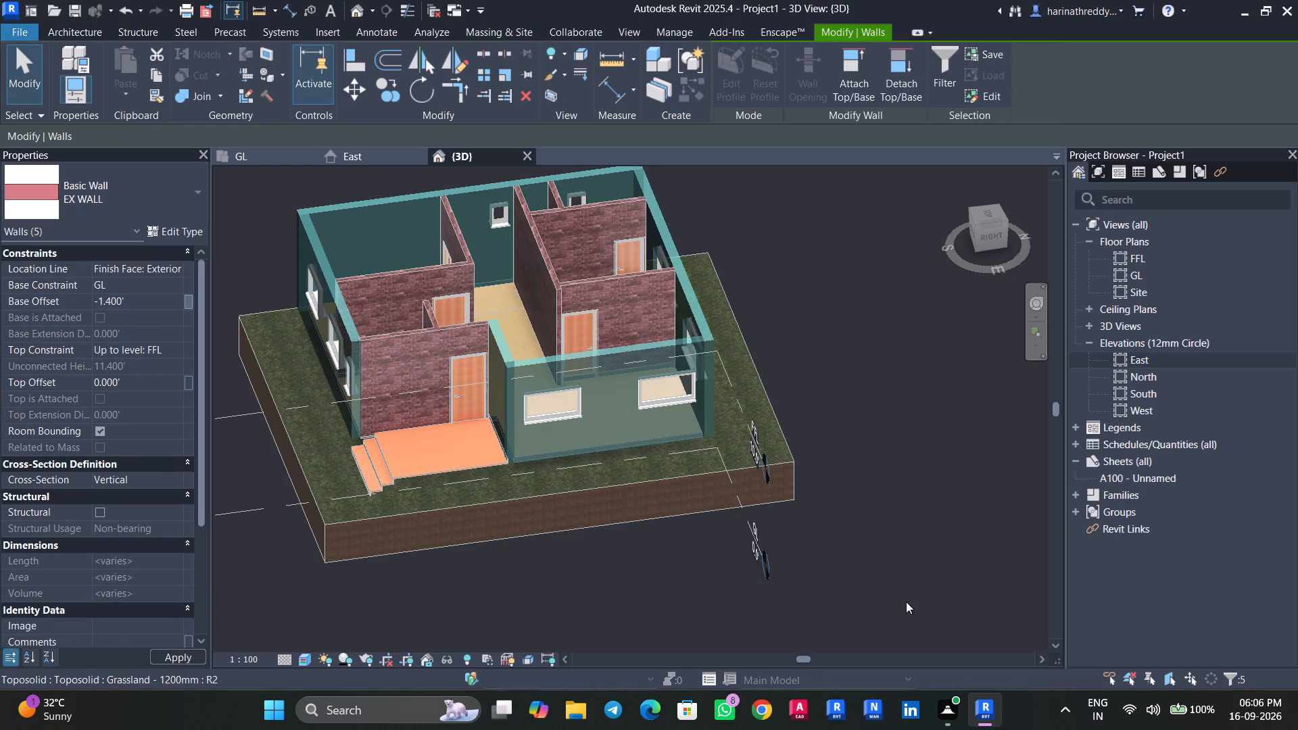
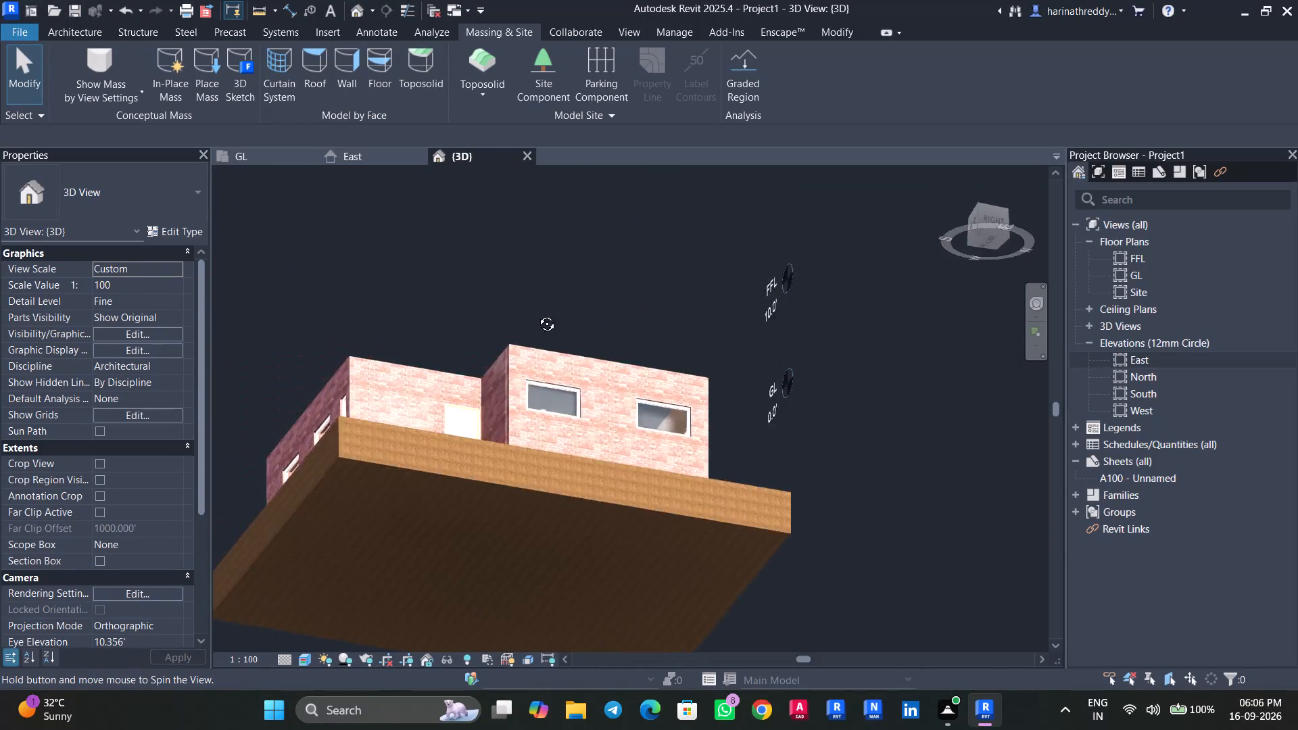
Select all IN WALL interior walls and set their base offset to -1.4'.
click(411, 353)
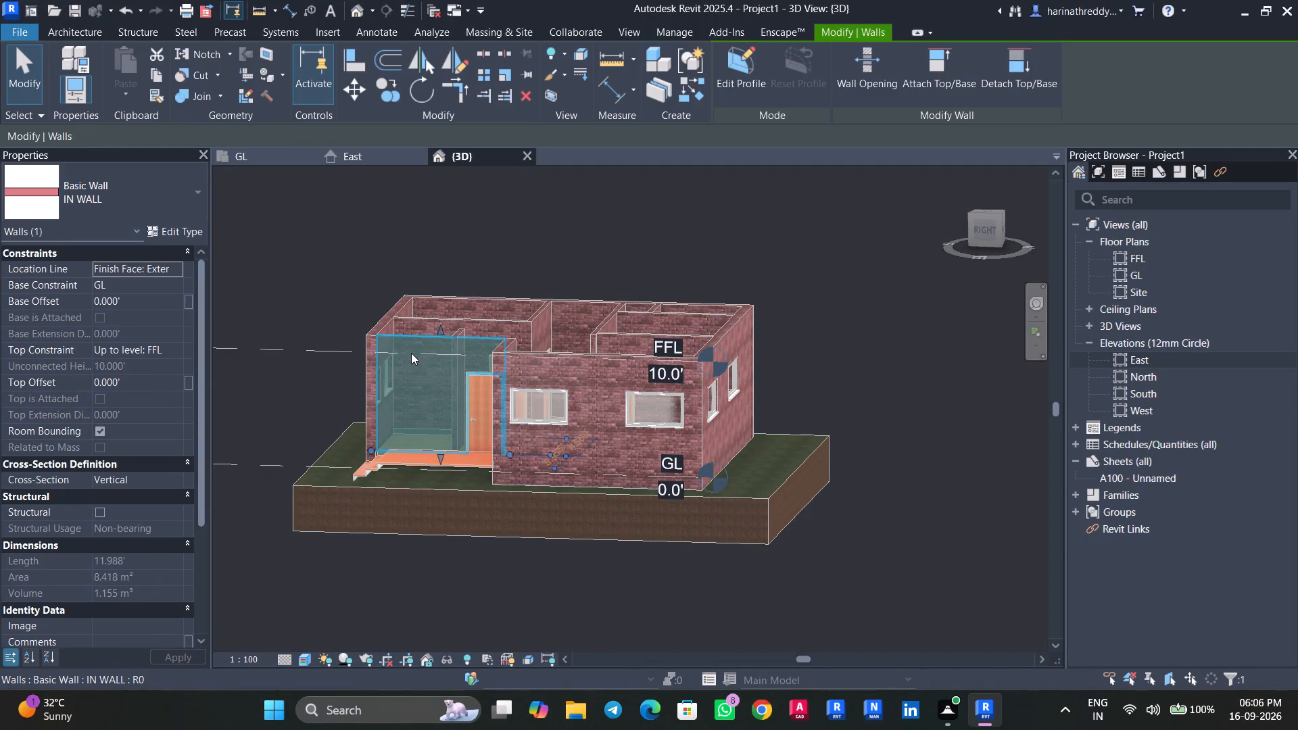
text(SA)
click(157, 302)
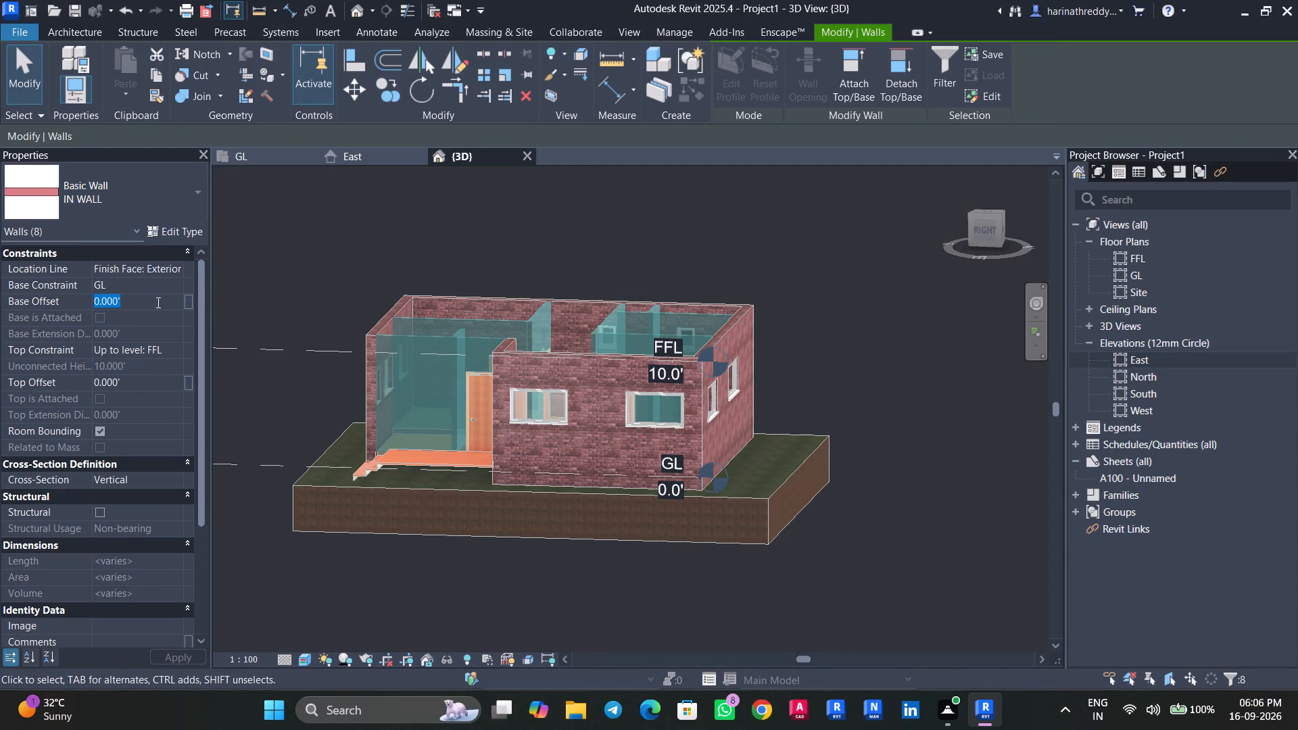
text(-1.4')
key(Return)
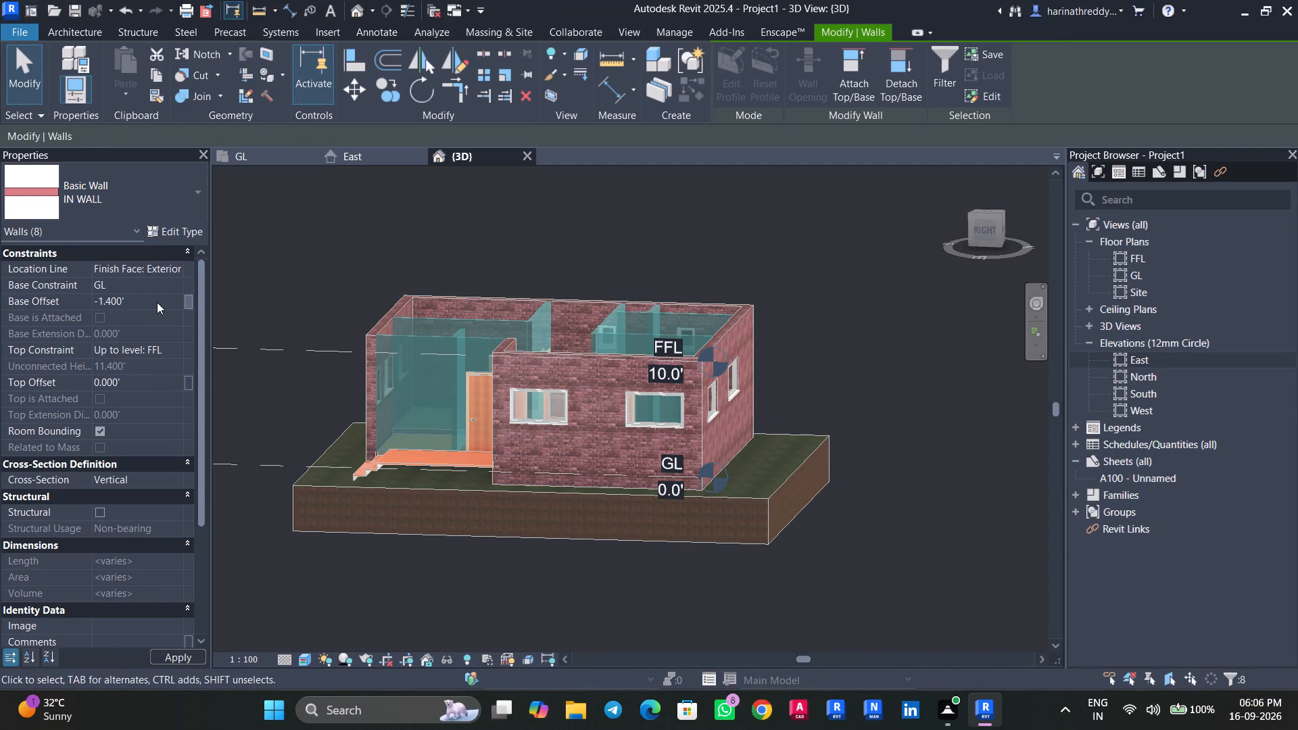
key(Escape)
key(Escape)
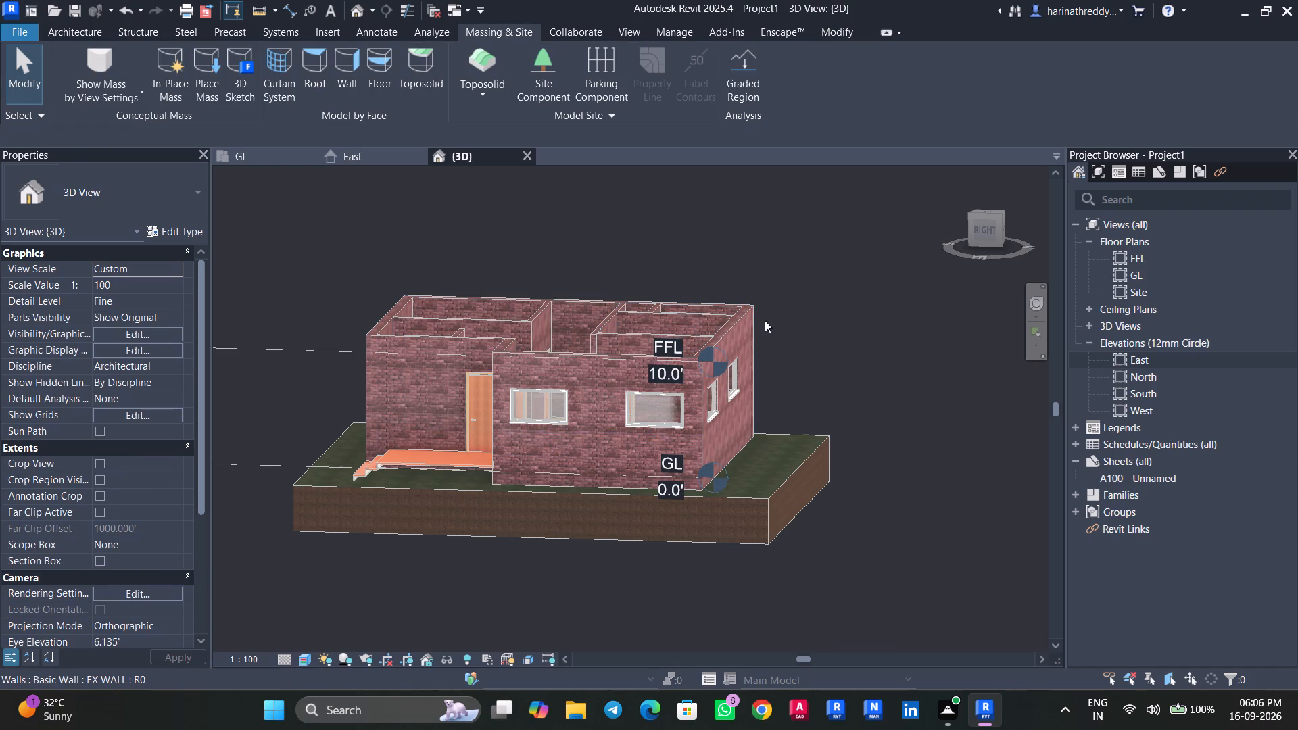
Hide the Levels annotation category in the 3D view.
shift+middle_drag(790, 295, 881, 382)
key(v)
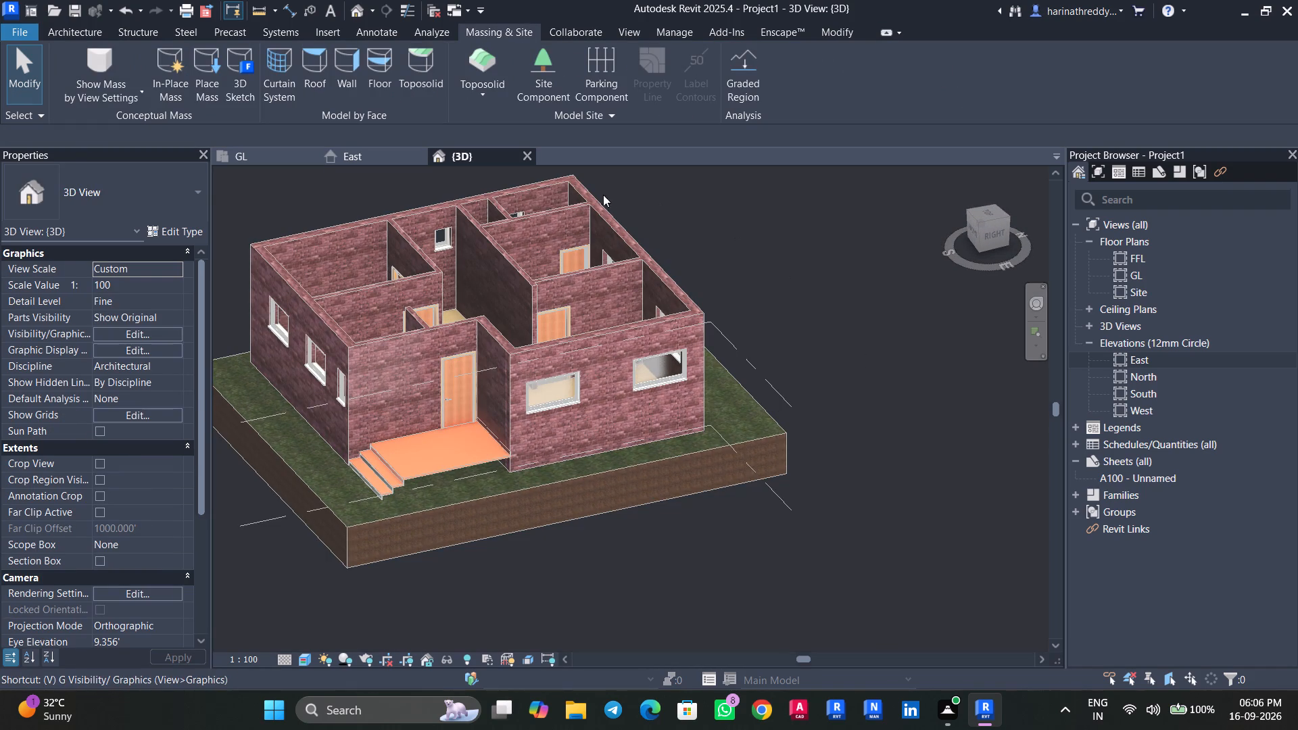
text(VV)
click(564, 91)
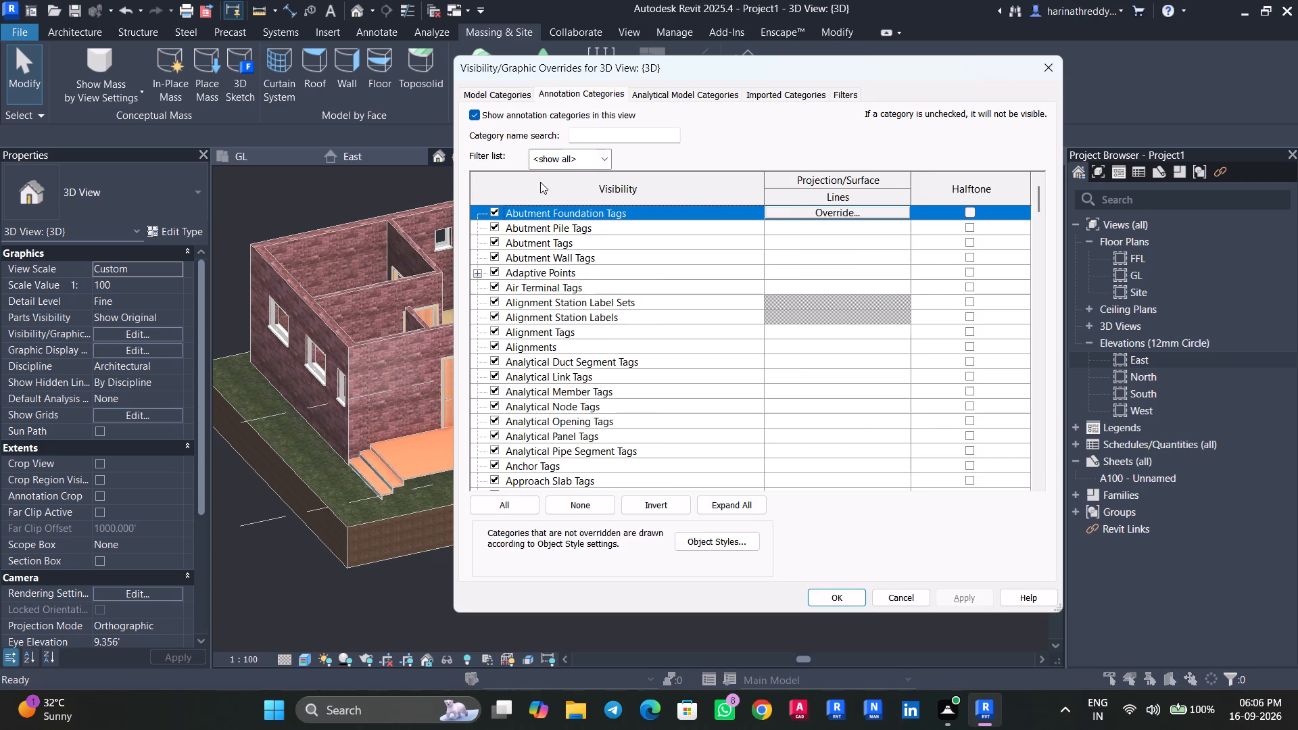
click(536, 258)
key(l)
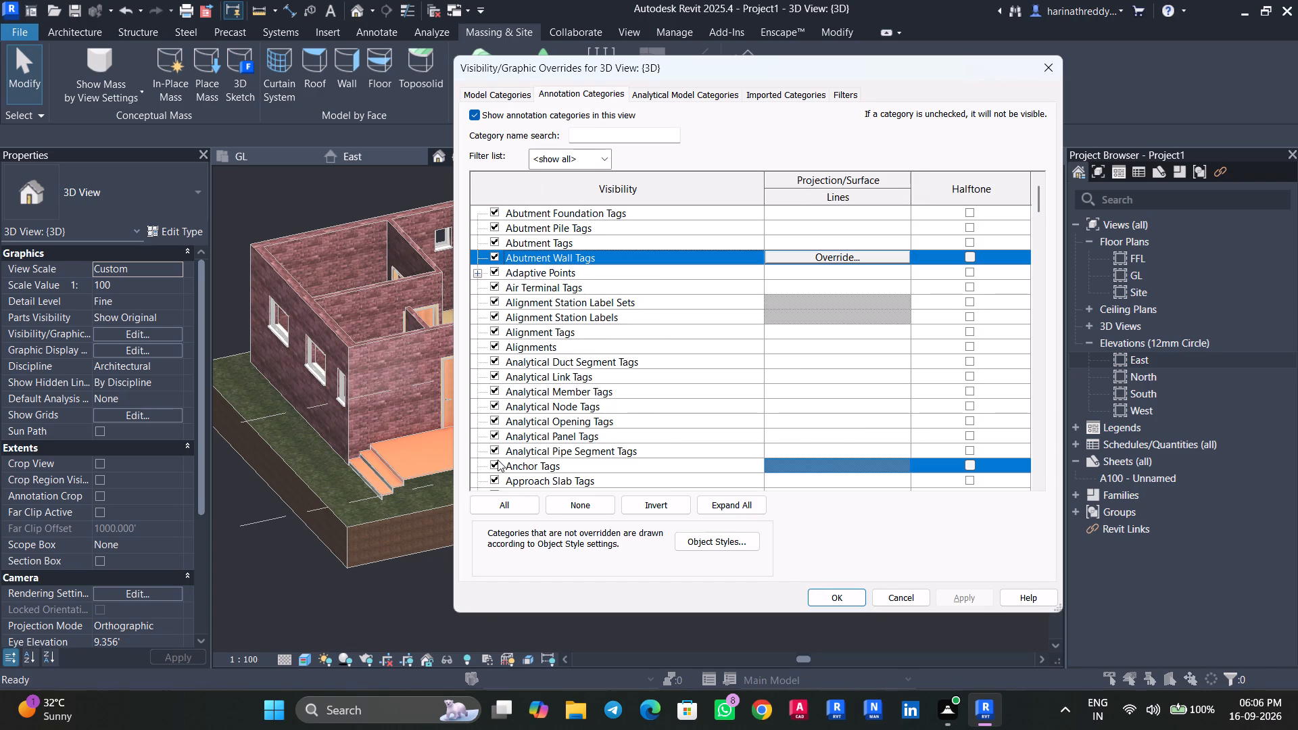
click(487, 464)
click(495, 464)
click(953, 600)
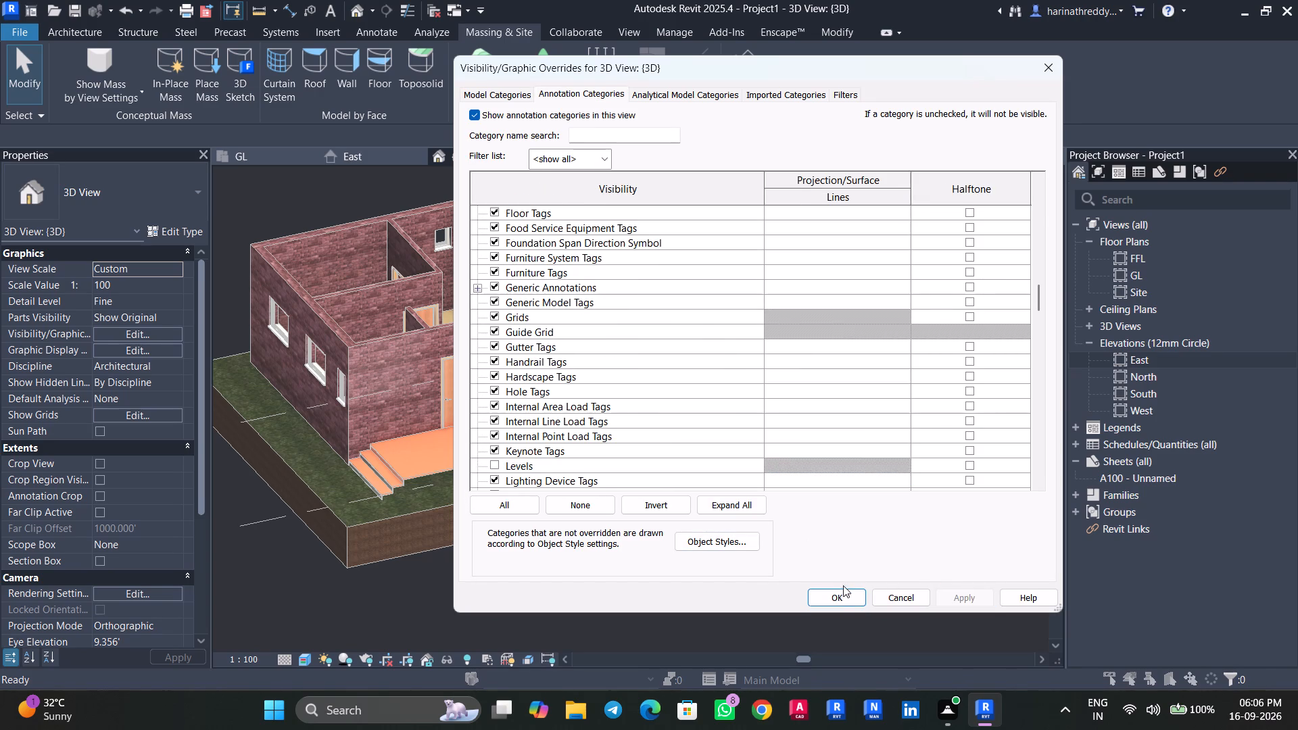
click(842, 596)
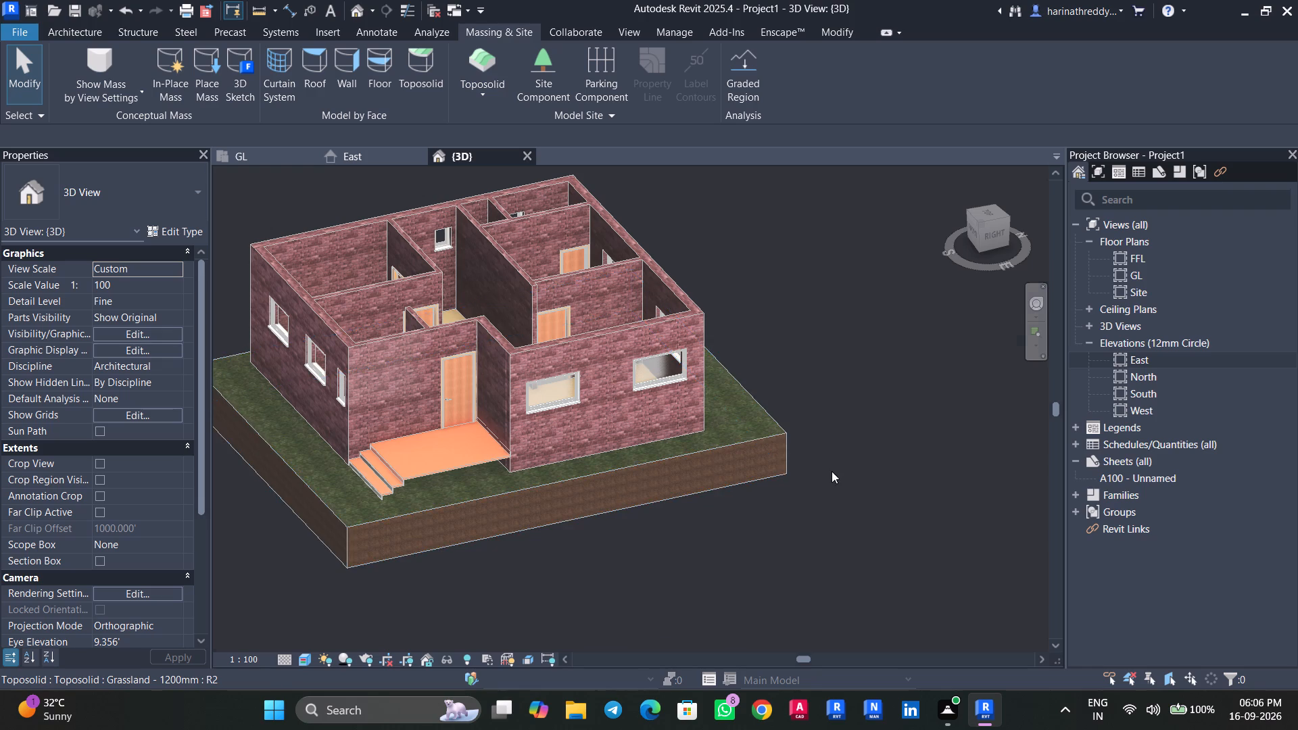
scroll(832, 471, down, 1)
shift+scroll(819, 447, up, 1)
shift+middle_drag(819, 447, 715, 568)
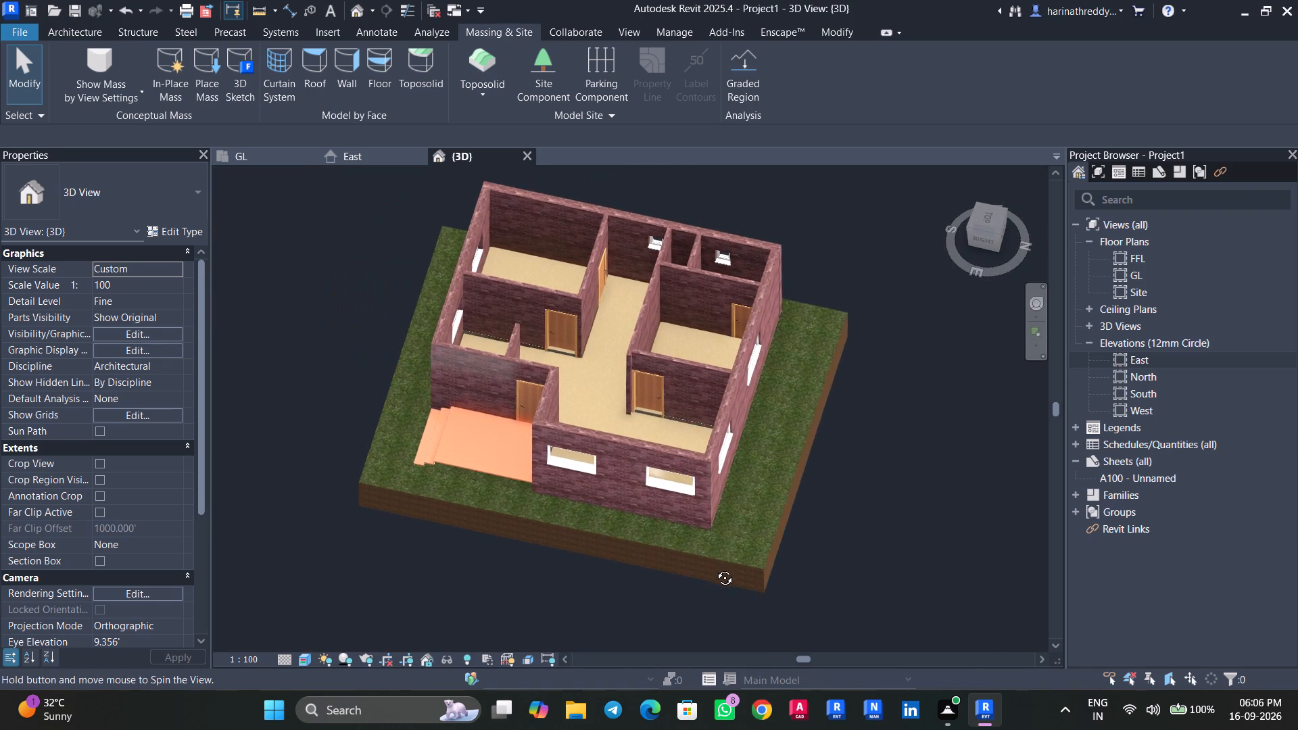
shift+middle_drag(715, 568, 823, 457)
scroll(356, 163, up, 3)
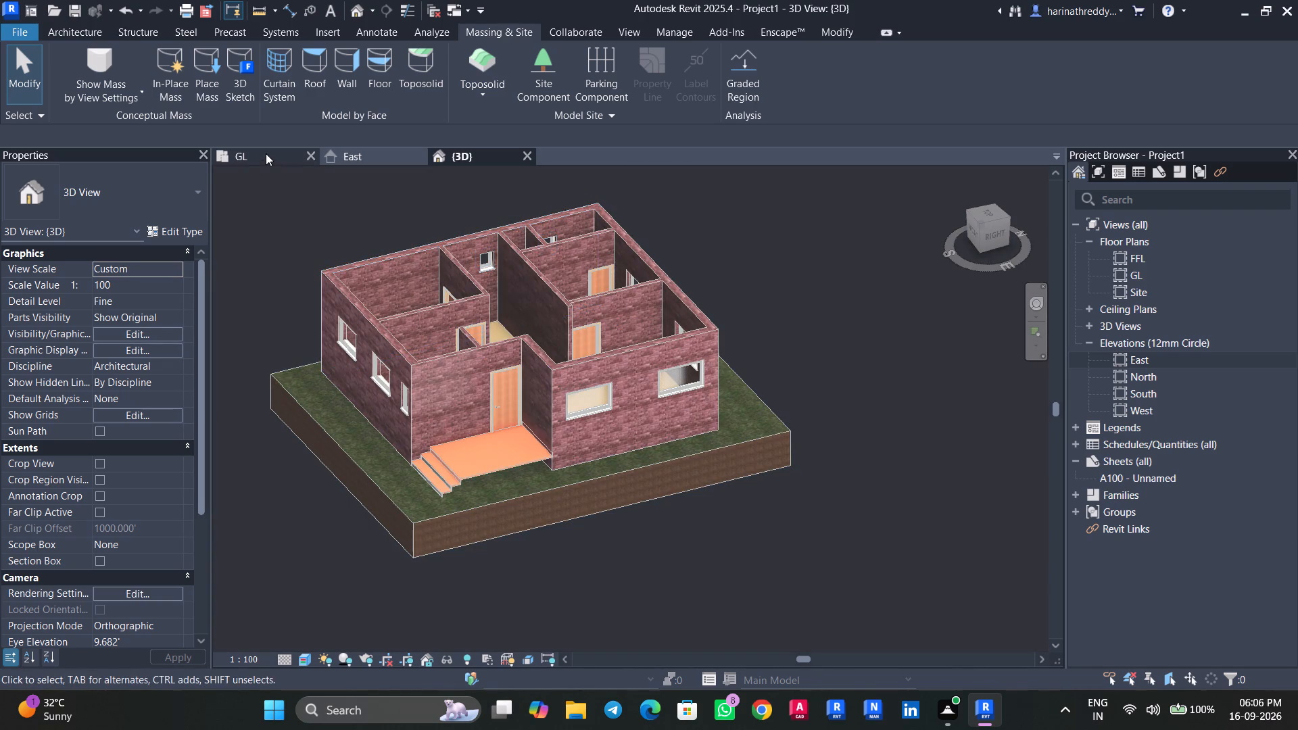
On the GL floor plan, place automatic Plain ceilings at a 9' height offset in the upper toilet and its adjoining bedroom.
click(266, 153)
middle_drag(654, 310, 765, 477)
scroll(765, 477, up, 1)
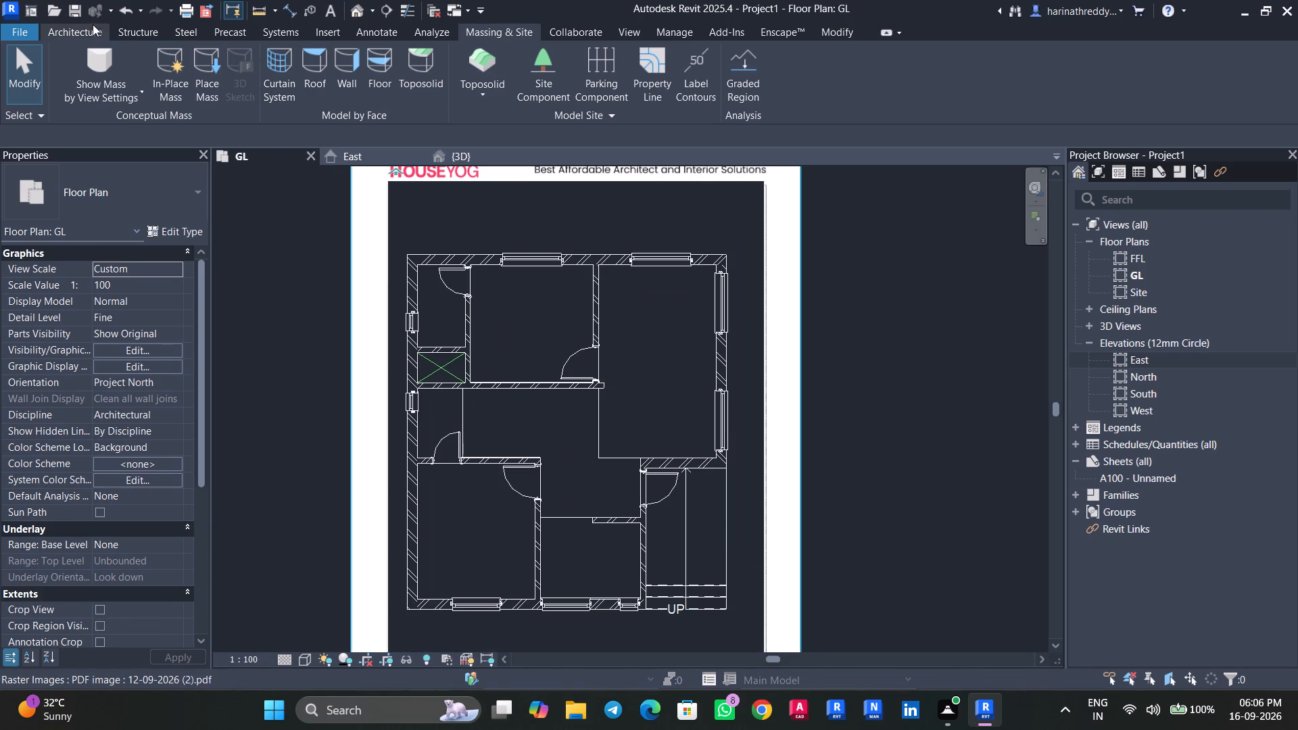
click(89, 30)
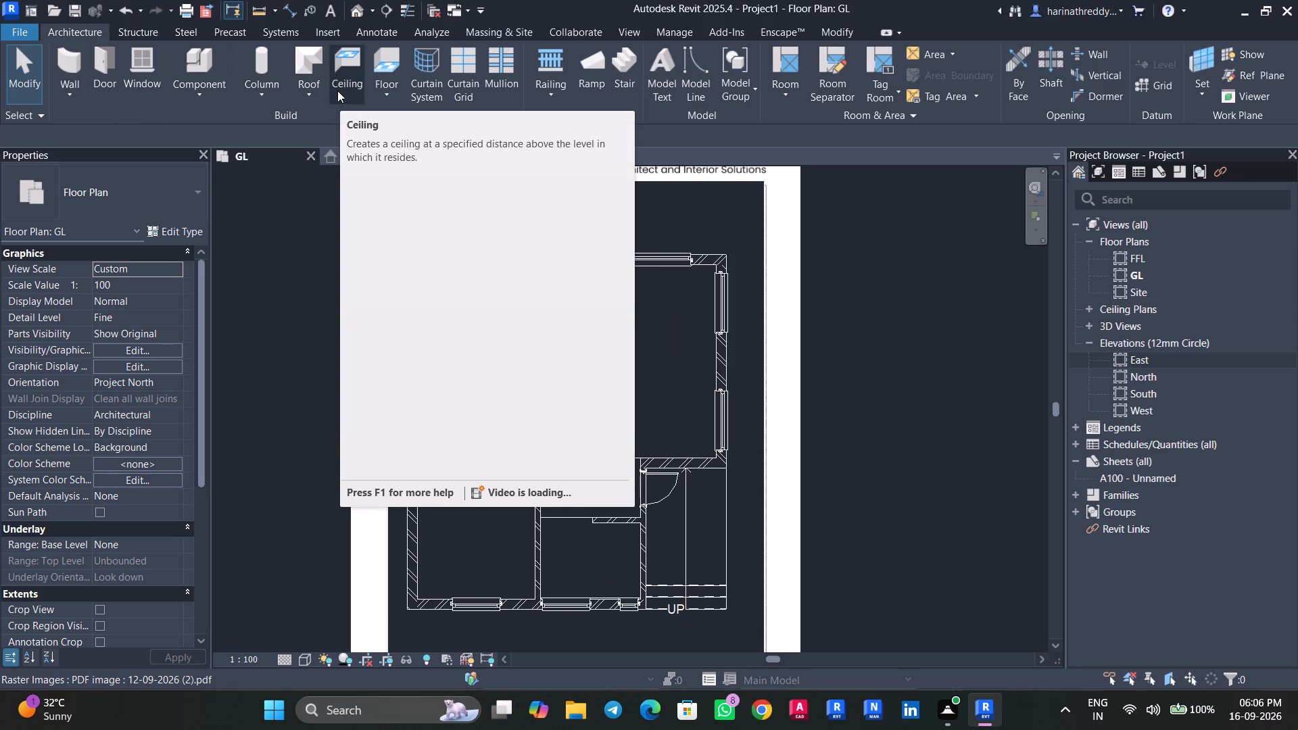
click(337, 91)
click(161, 283)
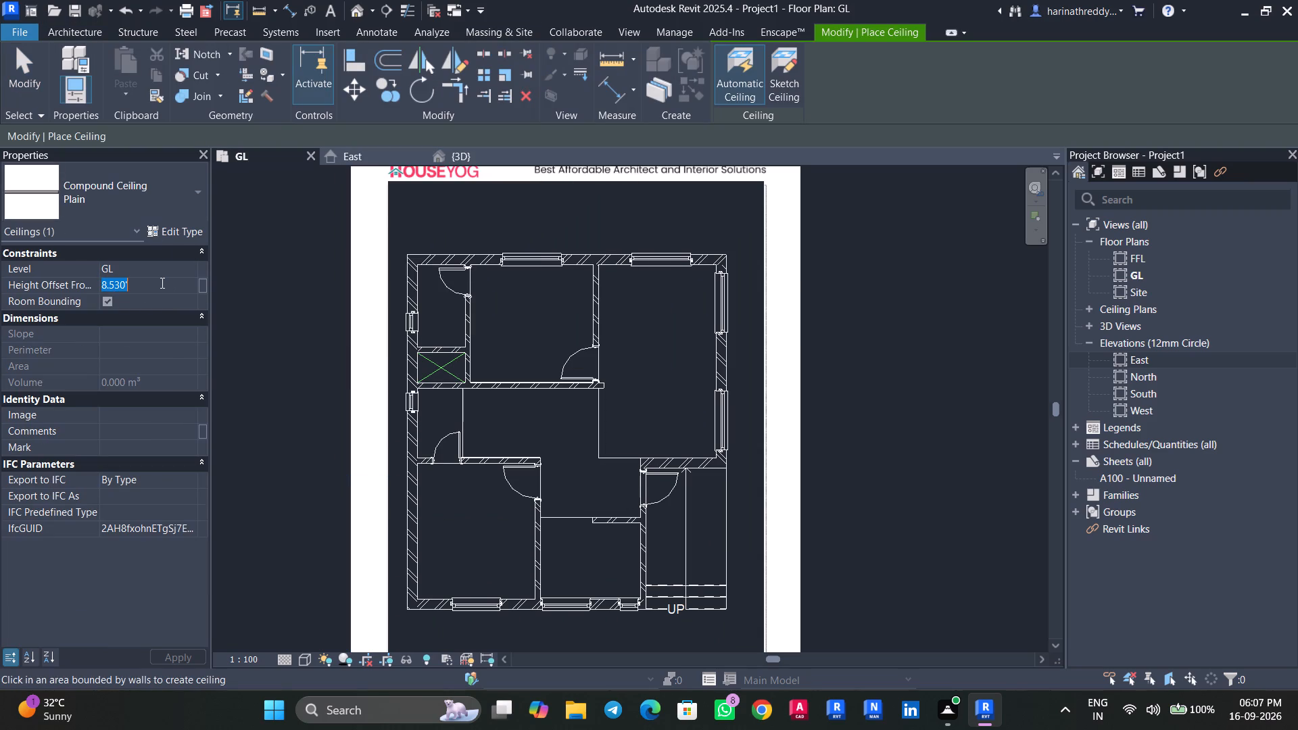
text(9')
key(Return)
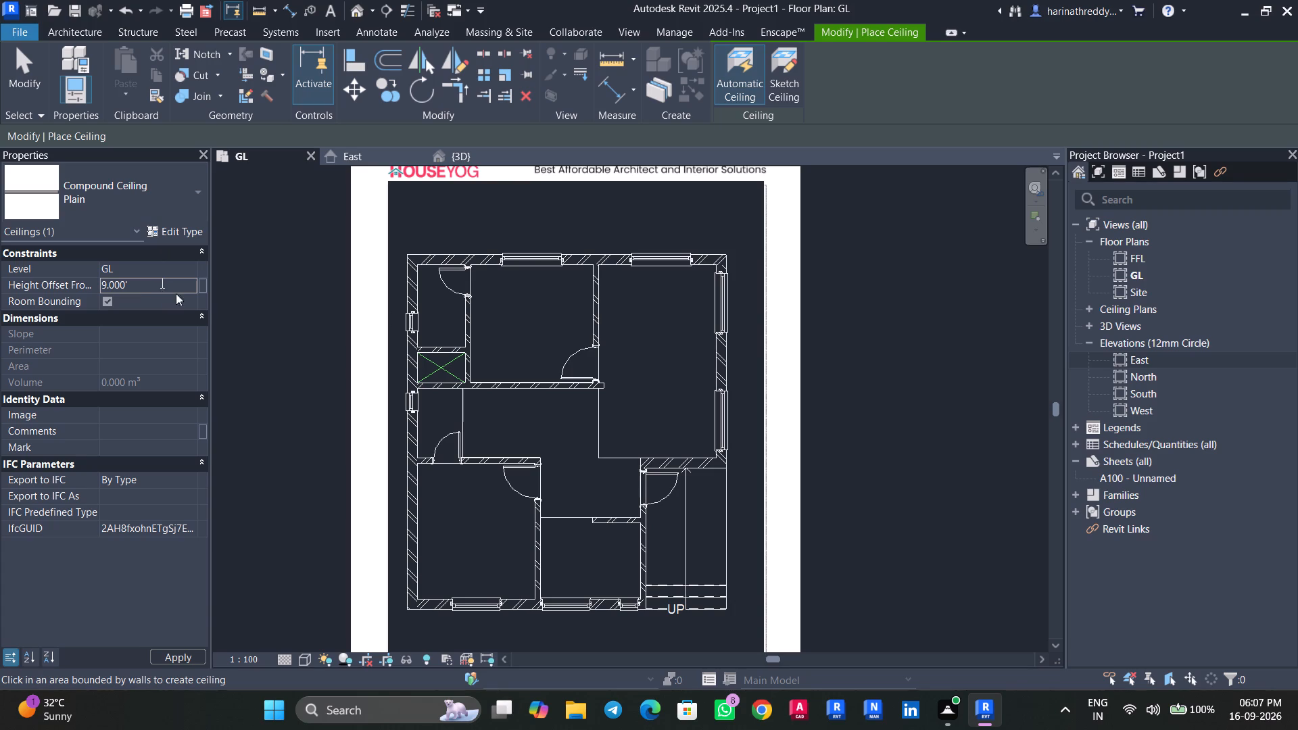
scroll(456, 329, up, 3)
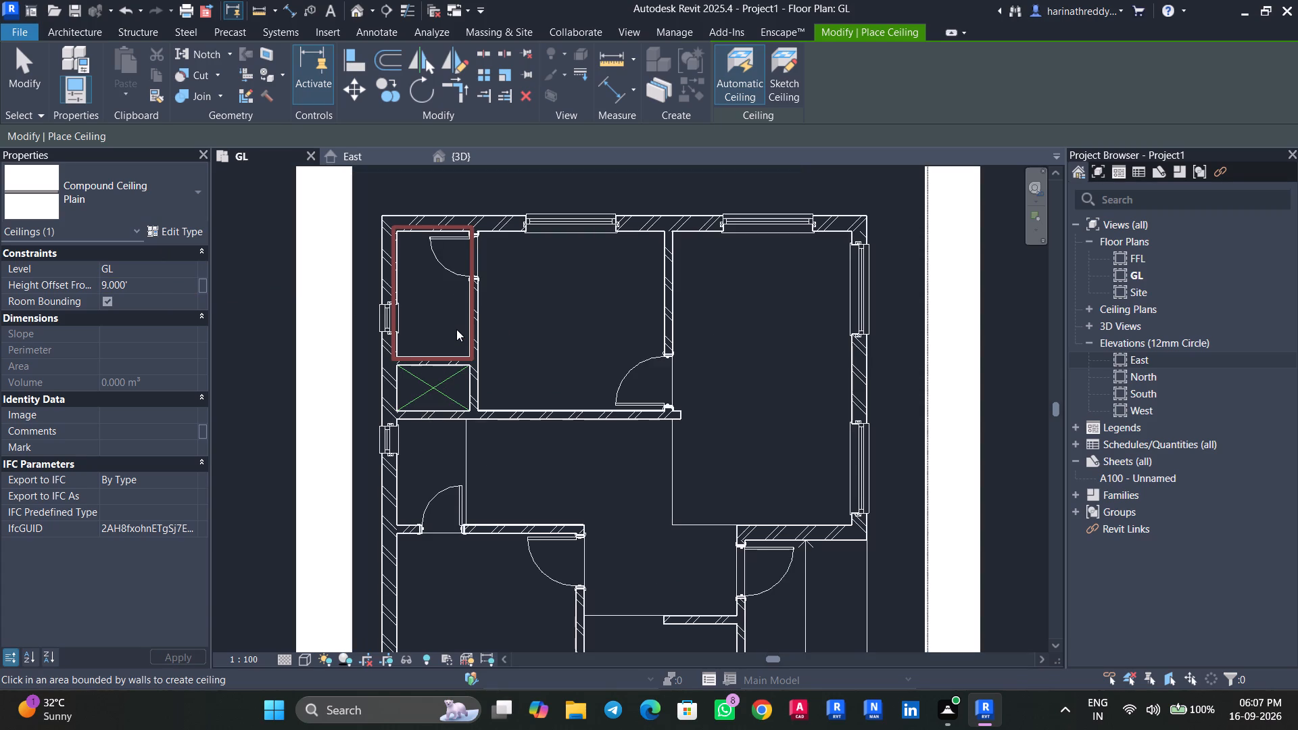
click(456, 329)
click(548, 326)
Place automatic Plain ceilings at 9' over Bedroom-2 and over the connected living, foyer, kitchen and stair area.
middle_drag(553, 375, 554, 376)
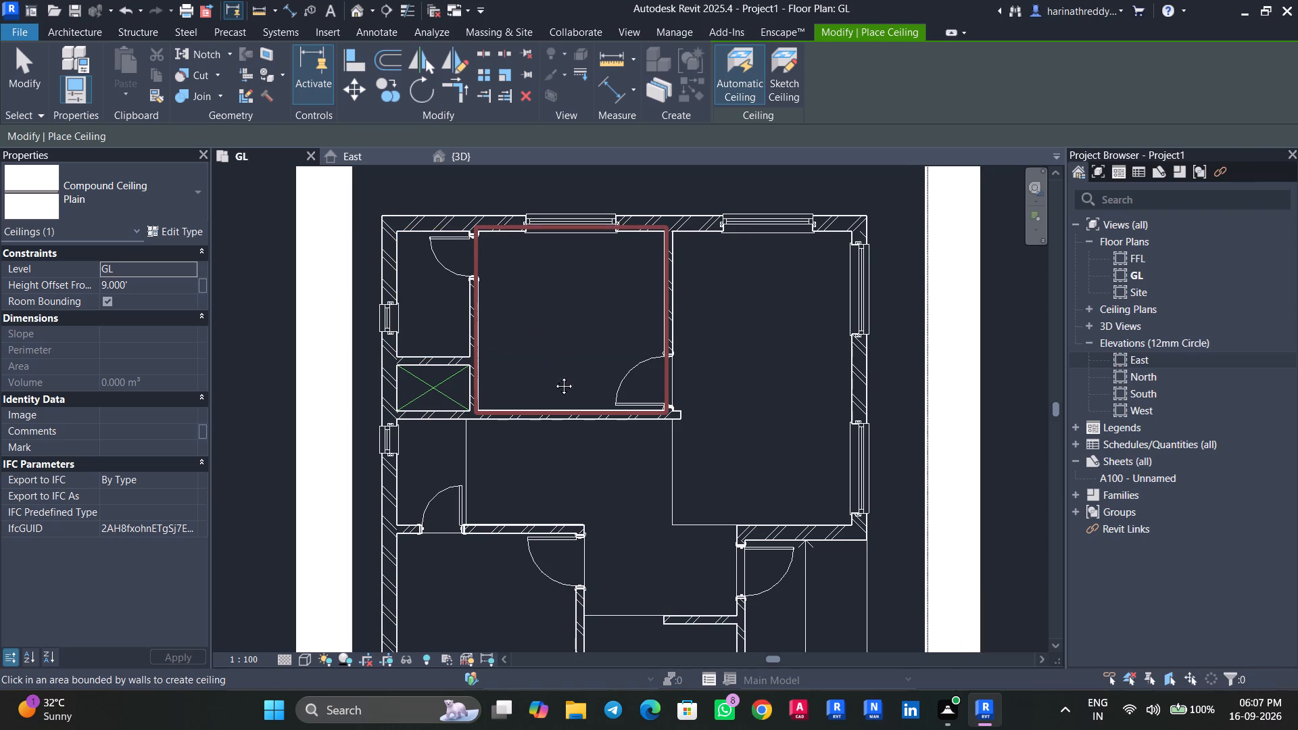
middle_drag(554, 376, 576, 198)
scroll(573, 206, up, 1)
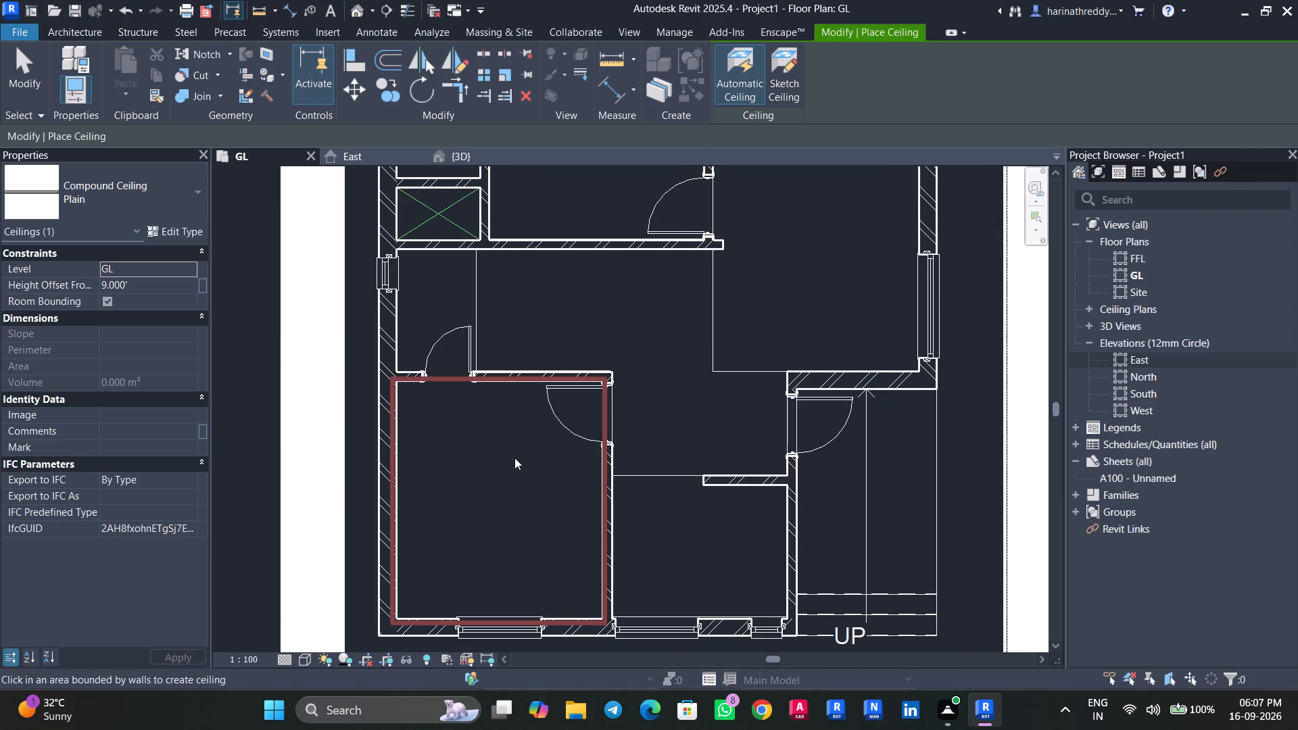
click(514, 458)
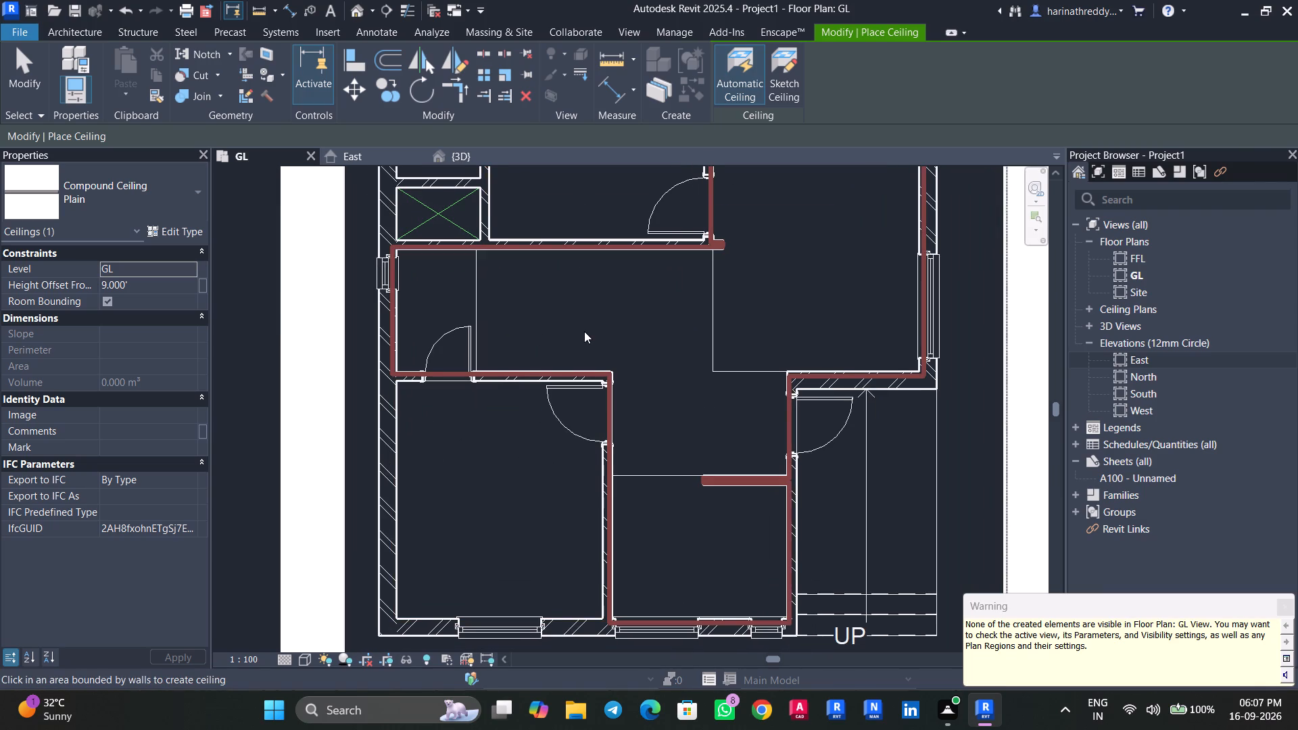
click(584, 331)
key(Escape)
key(Escape)
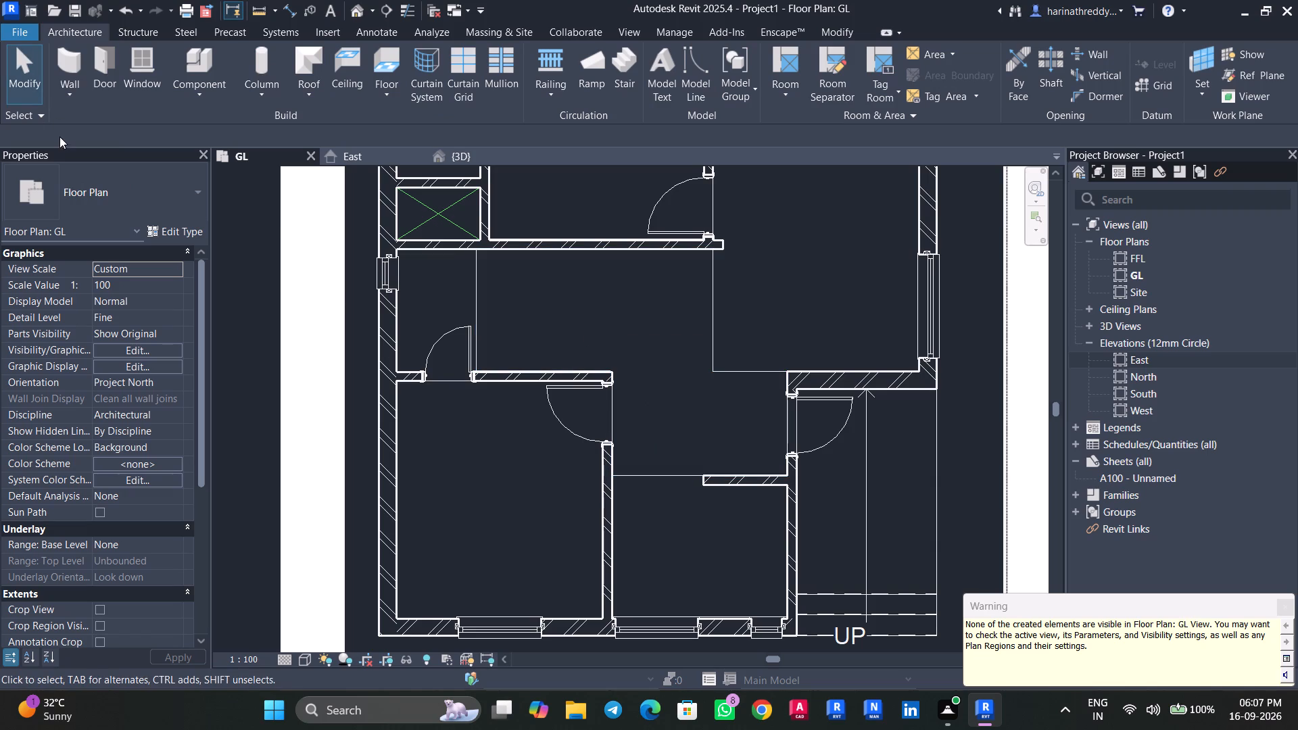
Set the house plan PDF image's draw layer to Foreground on the GL floor plan.
click(464, 154)
click(534, 307)
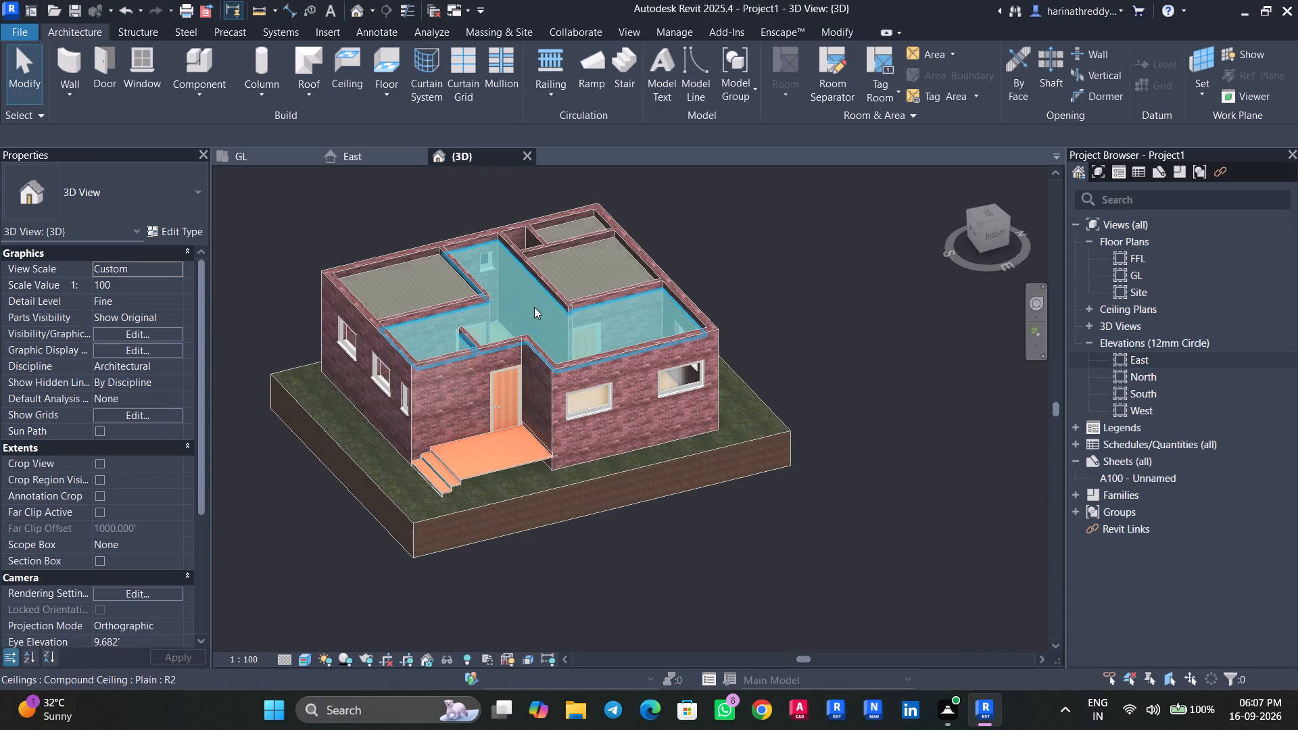
click(251, 154)
click(307, 317)
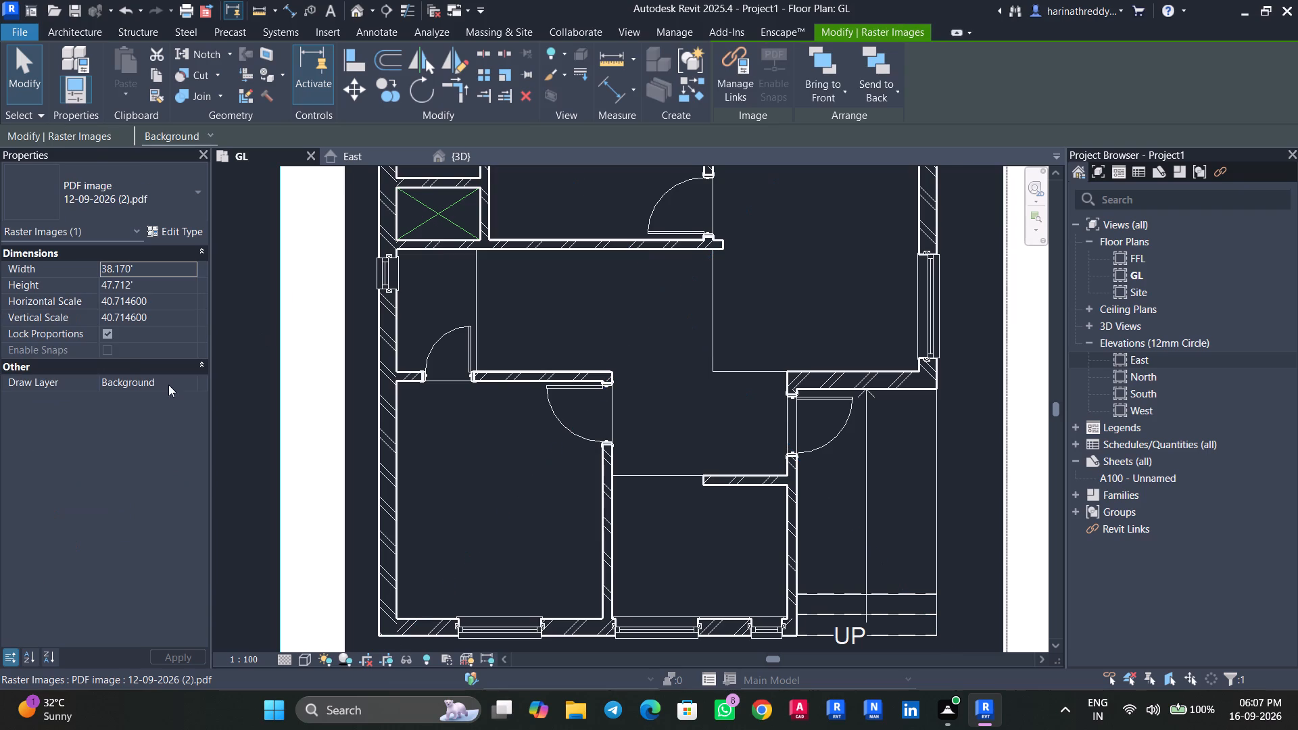
click(188, 377)
click(156, 407)
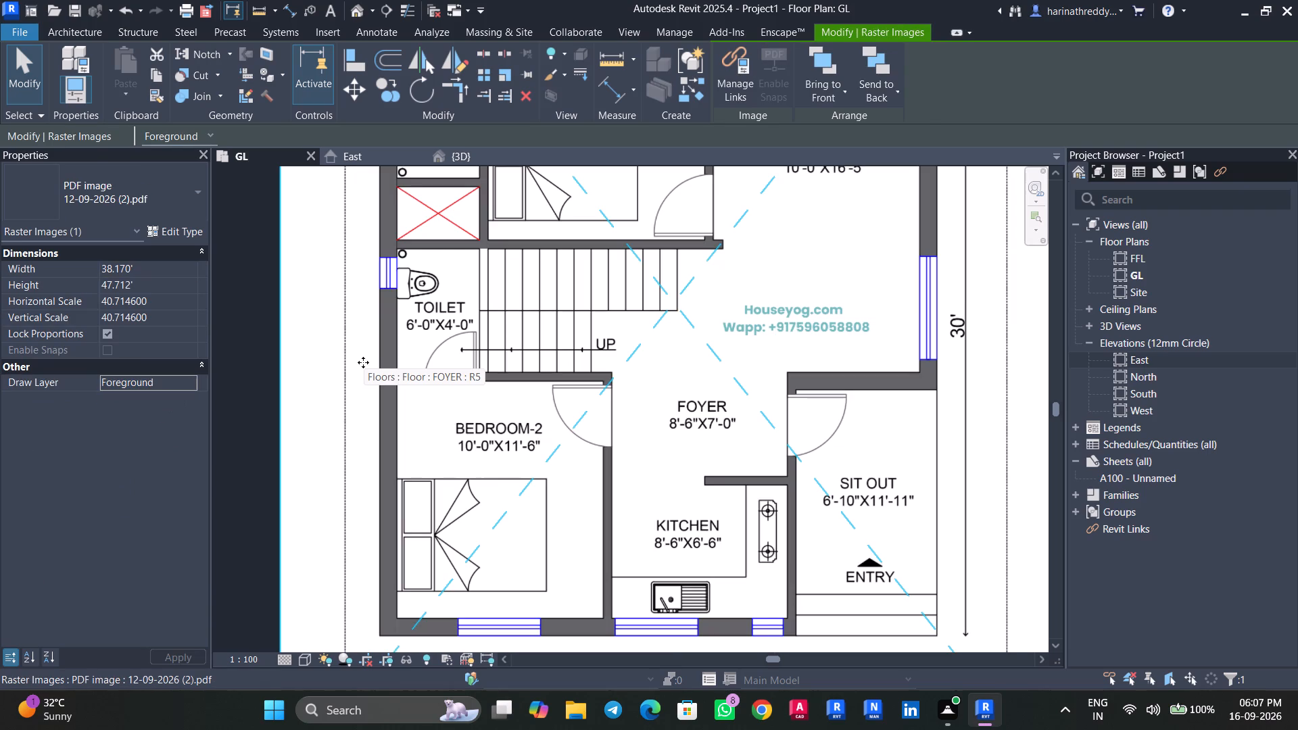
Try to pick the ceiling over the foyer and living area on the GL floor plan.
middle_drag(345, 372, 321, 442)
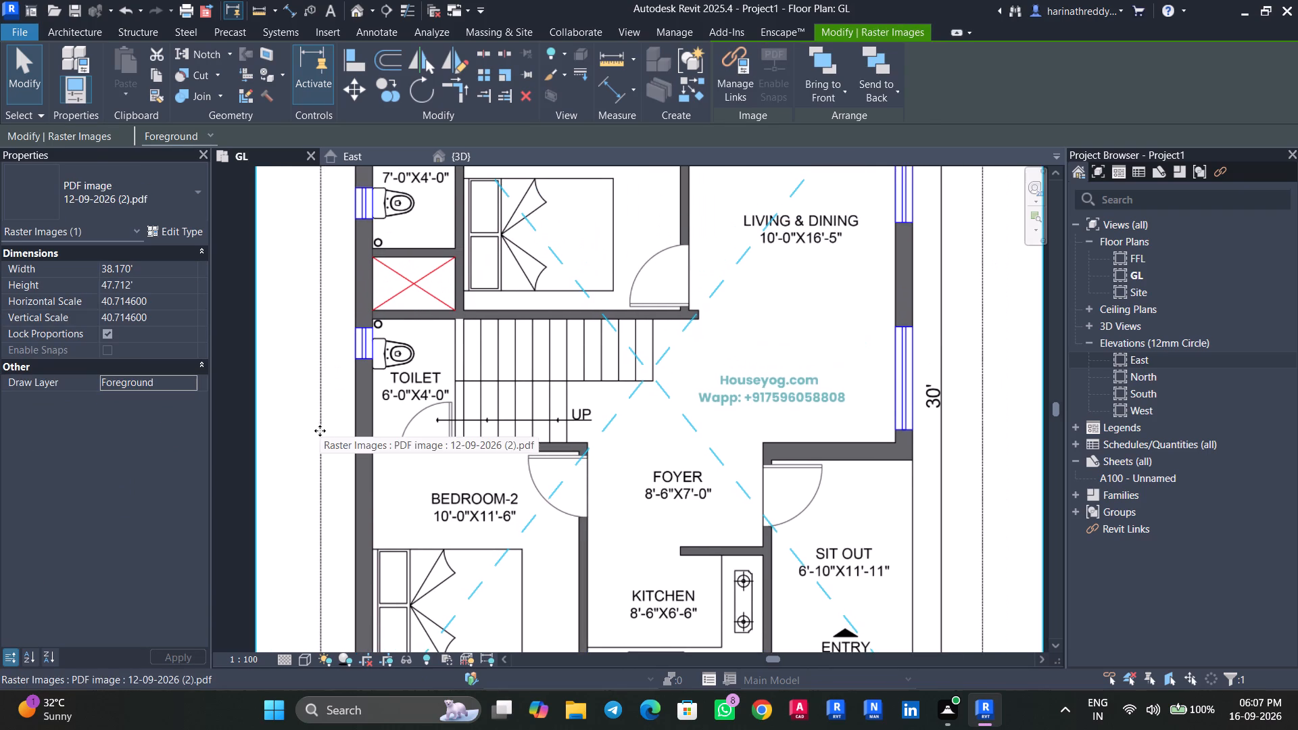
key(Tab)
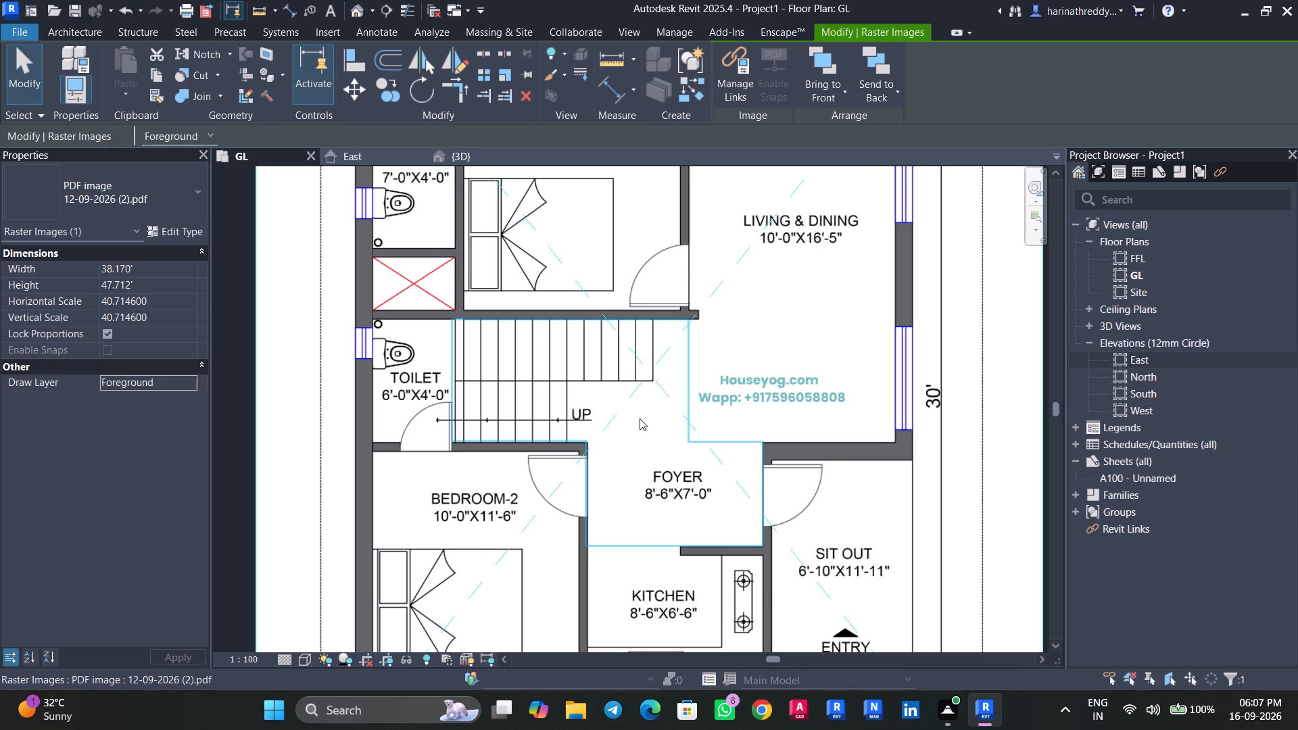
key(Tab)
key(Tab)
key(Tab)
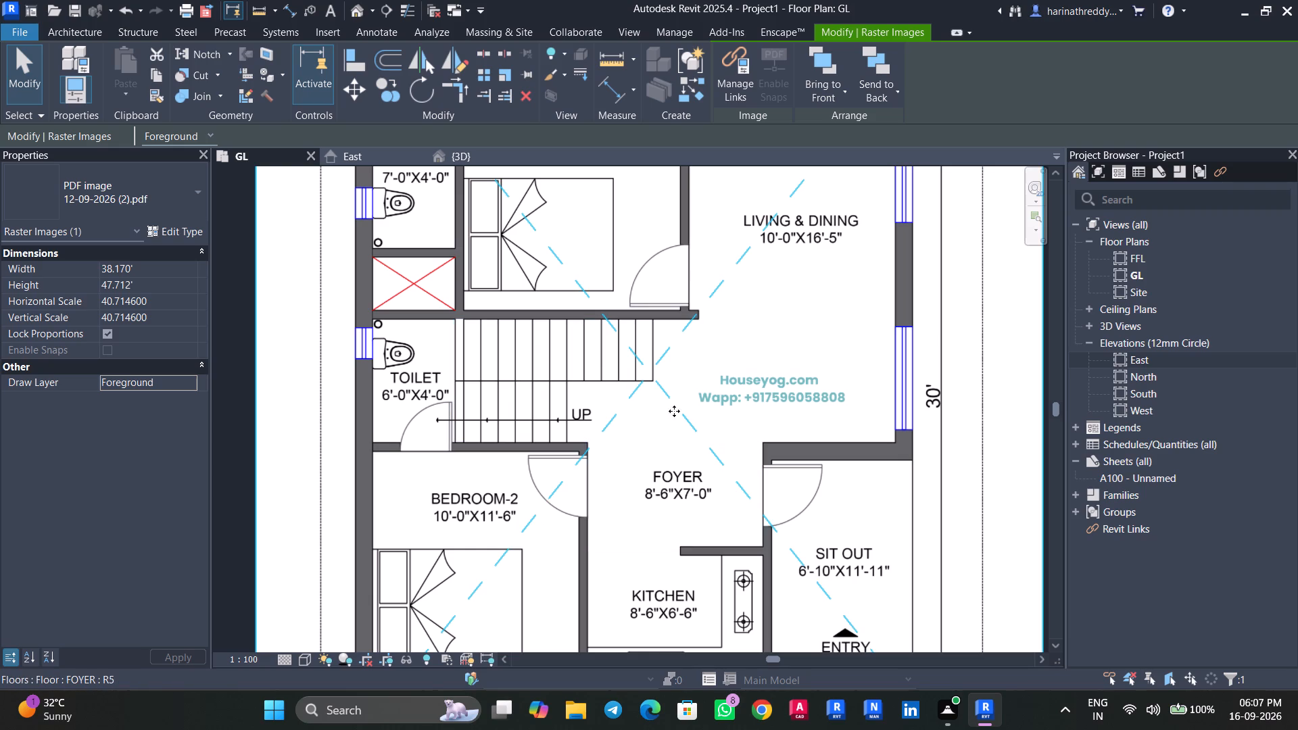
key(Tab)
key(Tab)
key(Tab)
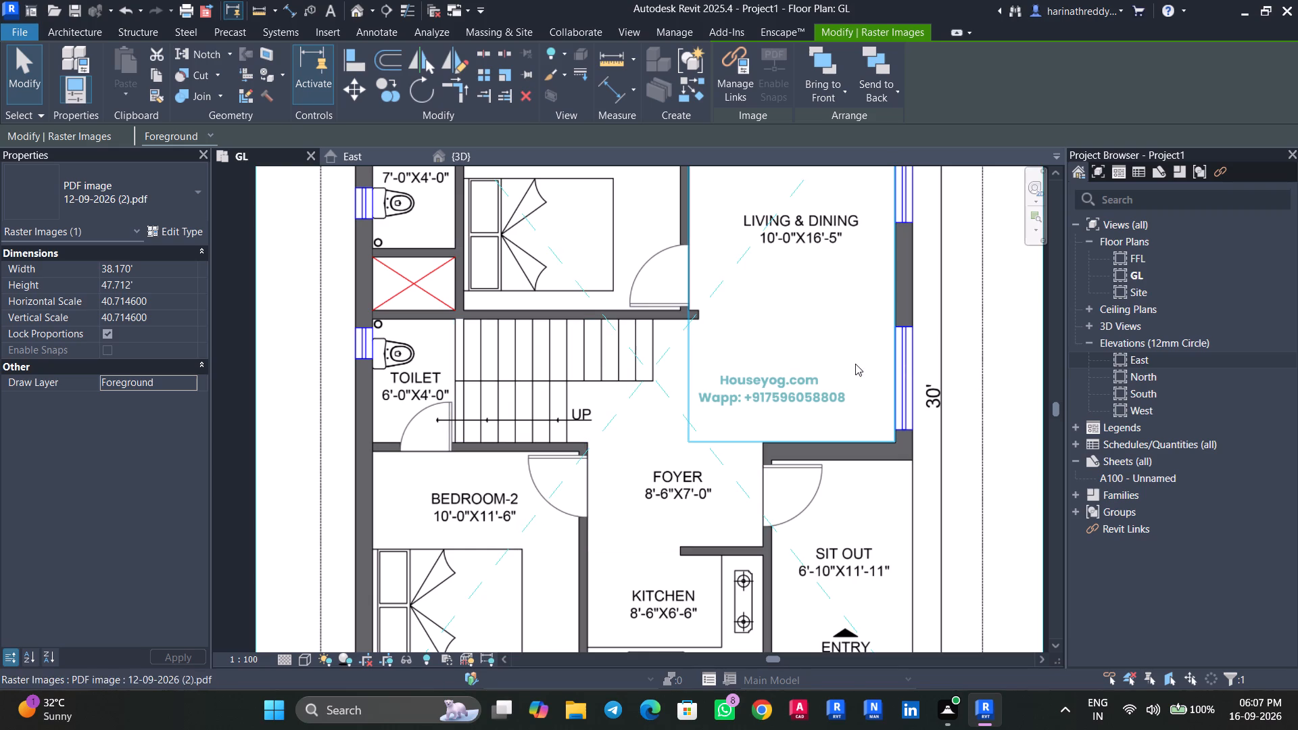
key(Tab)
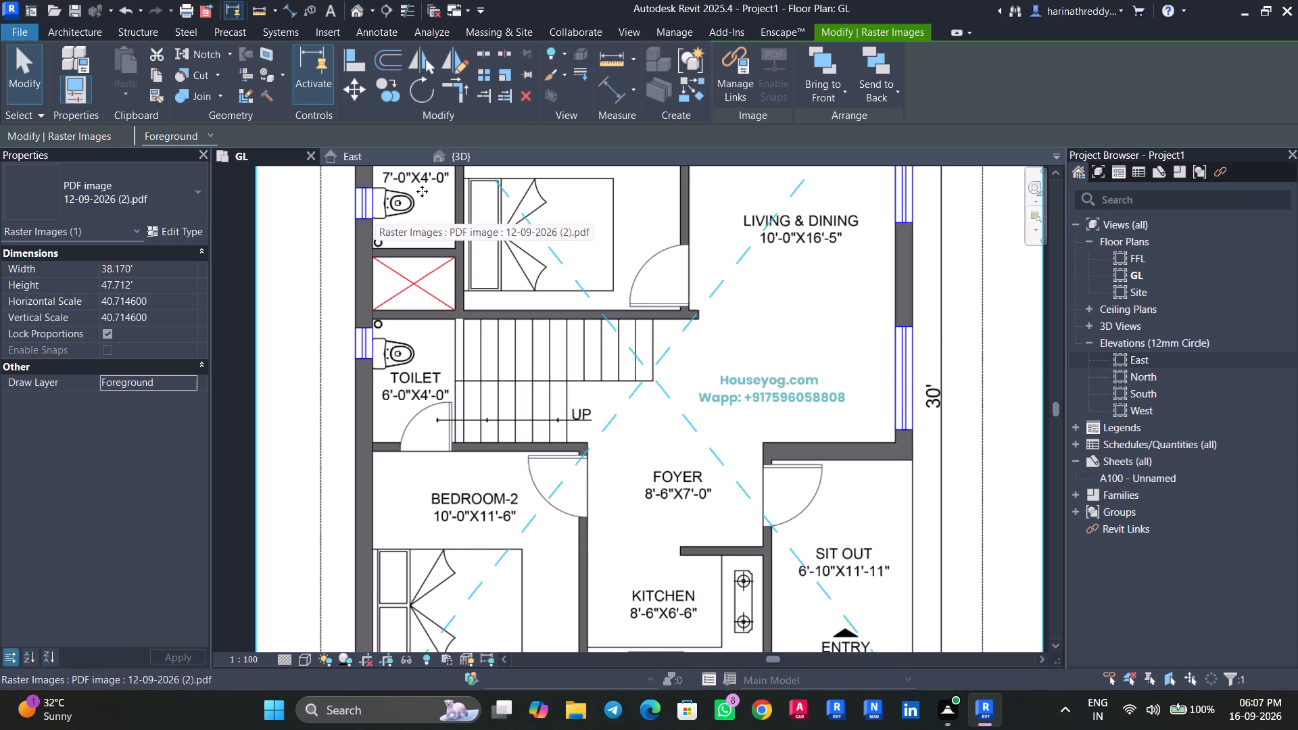
Edit the open-area ceiling's boundary on the GL plan, moving its toilet-side edge 13.5' inward to the end of the stair flight.
click(468, 165)
click(509, 309)
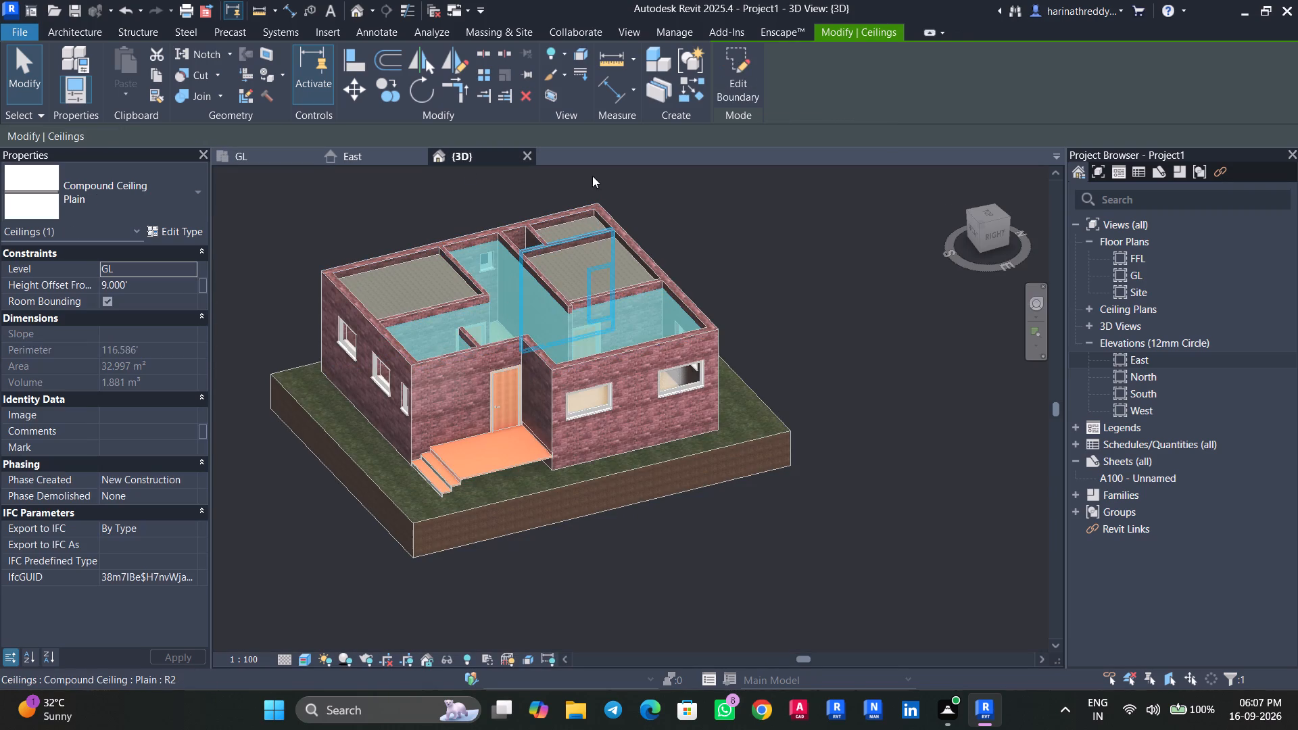
click(732, 76)
click(260, 155)
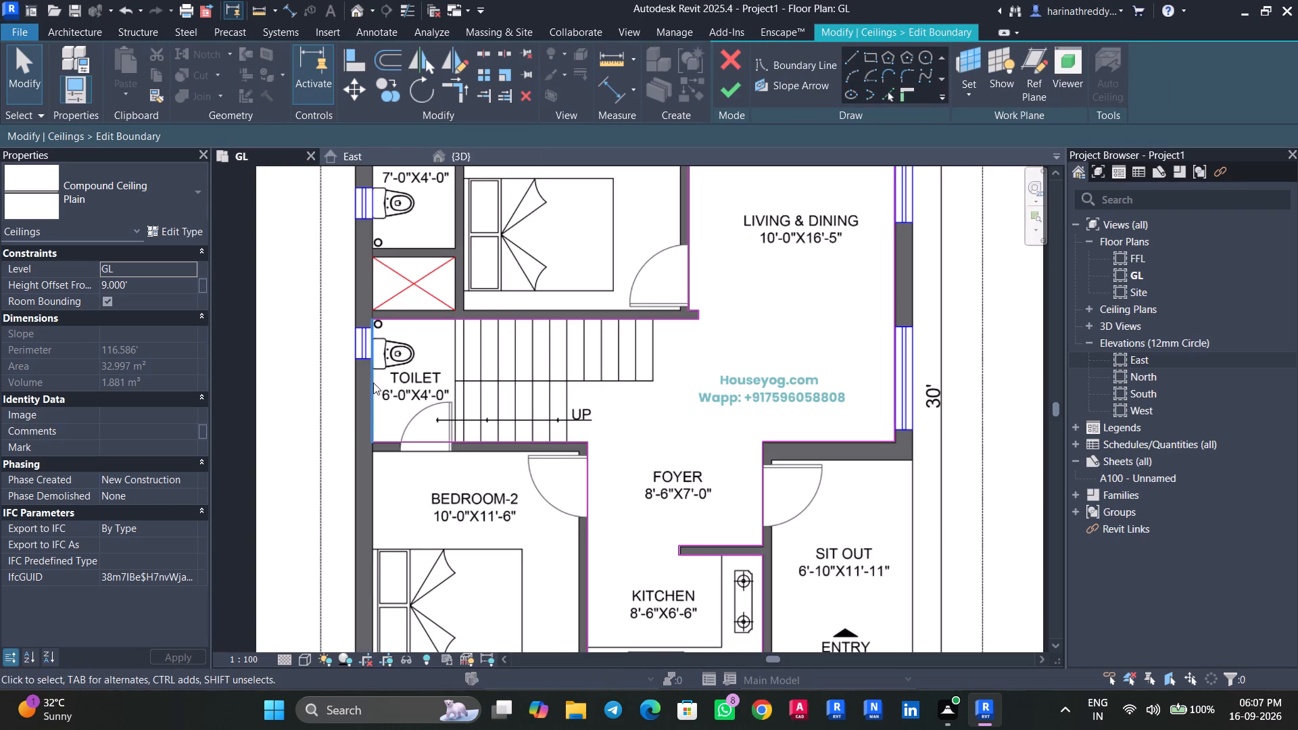
drag(373, 383, 686, 393)
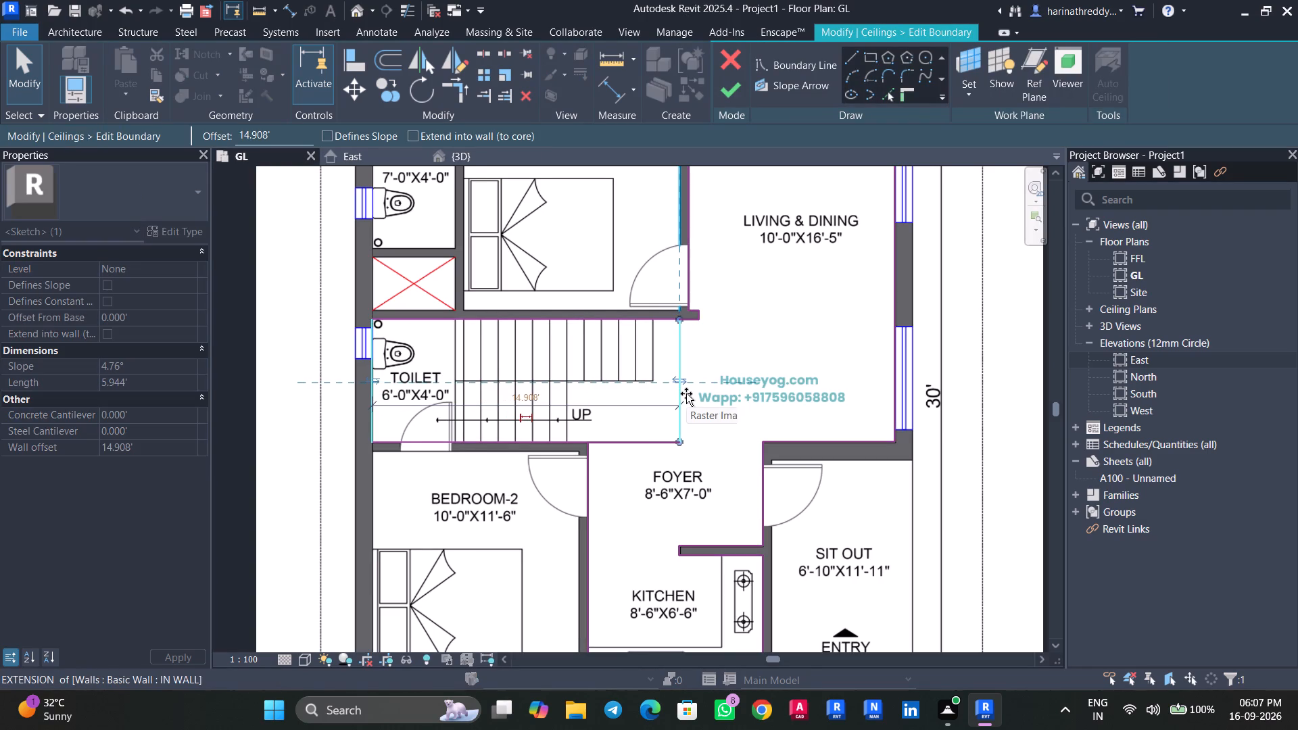
drag(686, 393, 654, 387)
scroll(616, 487, down, 1)
scroll(616, 487, up, 2)
scroll(431, 357, up, 4)
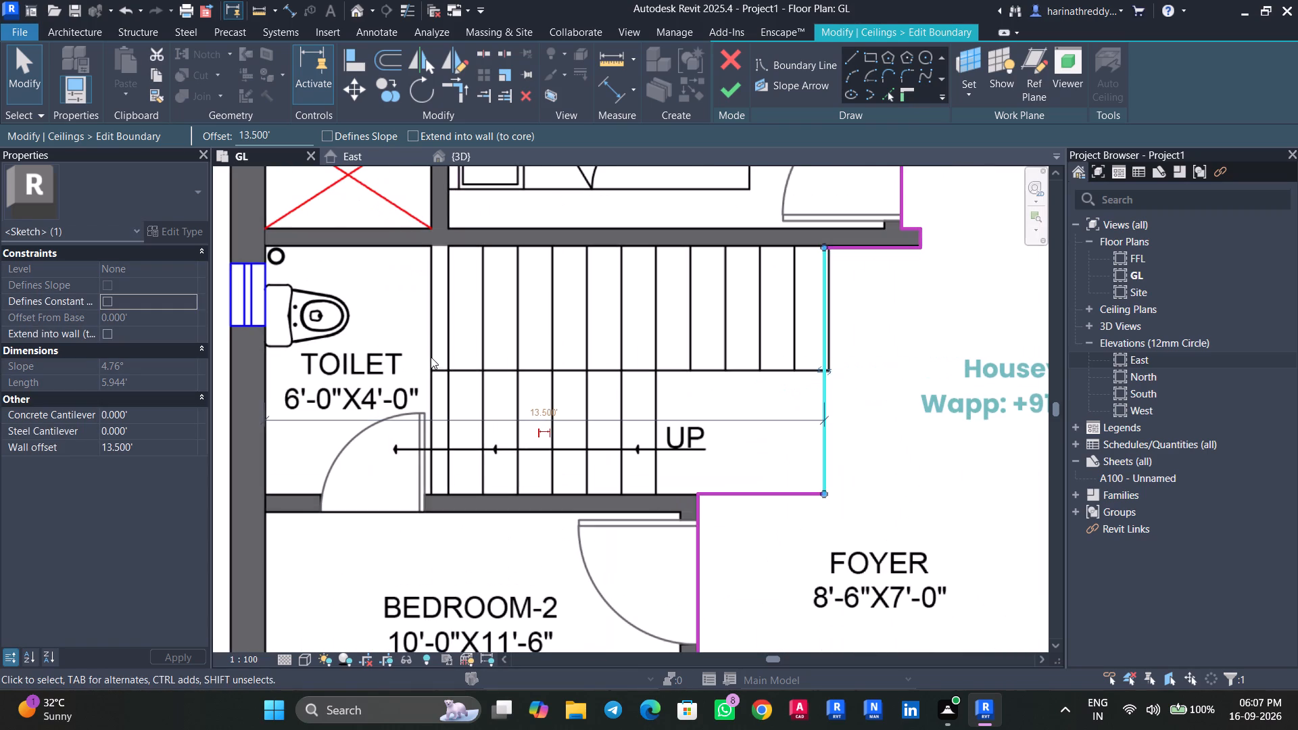
Add a rectangle about 3.9' by 5.9' around the toilet to the ceiling boundary, finish the edit and check the ceiling in 3D.
click(869, 57)
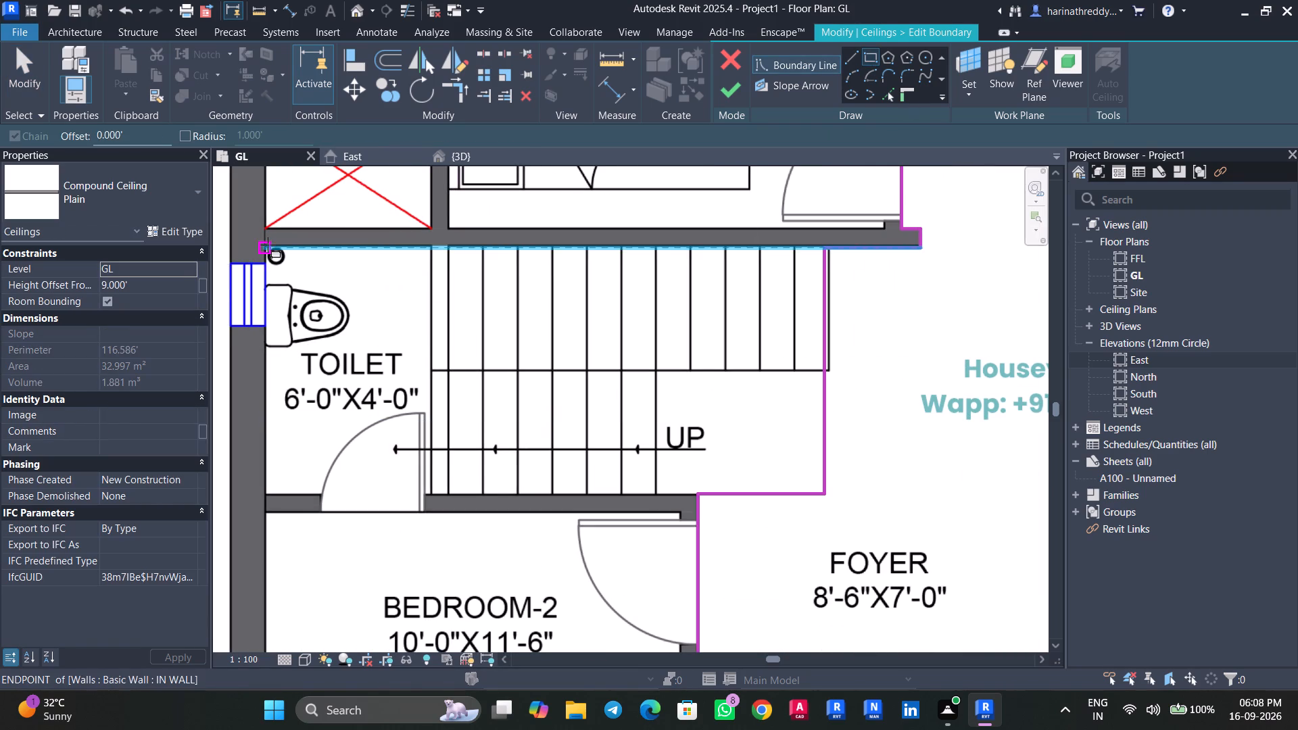
click(268, 245)
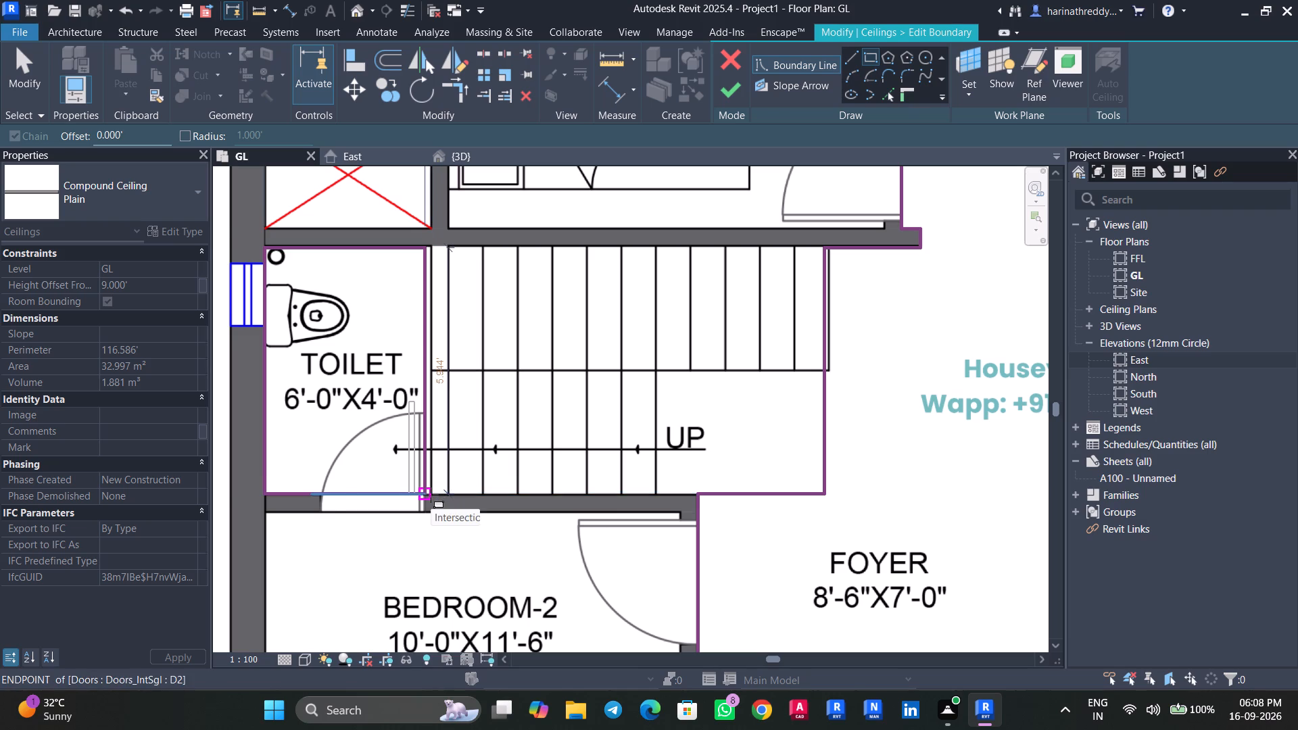
click(431, 495)
click(734, 91)
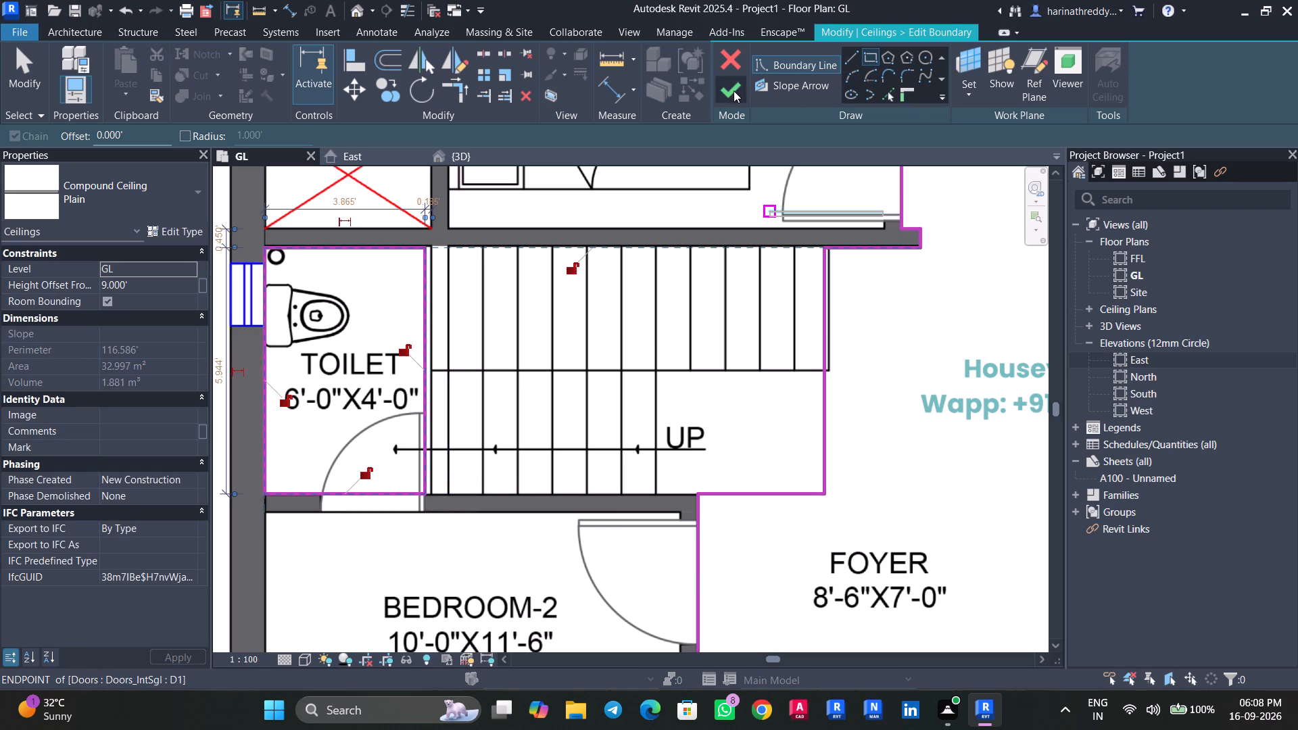
scroll(796, 461, down, 5)
middle_drag(796, 461, 730, 393)
click(487, 151)
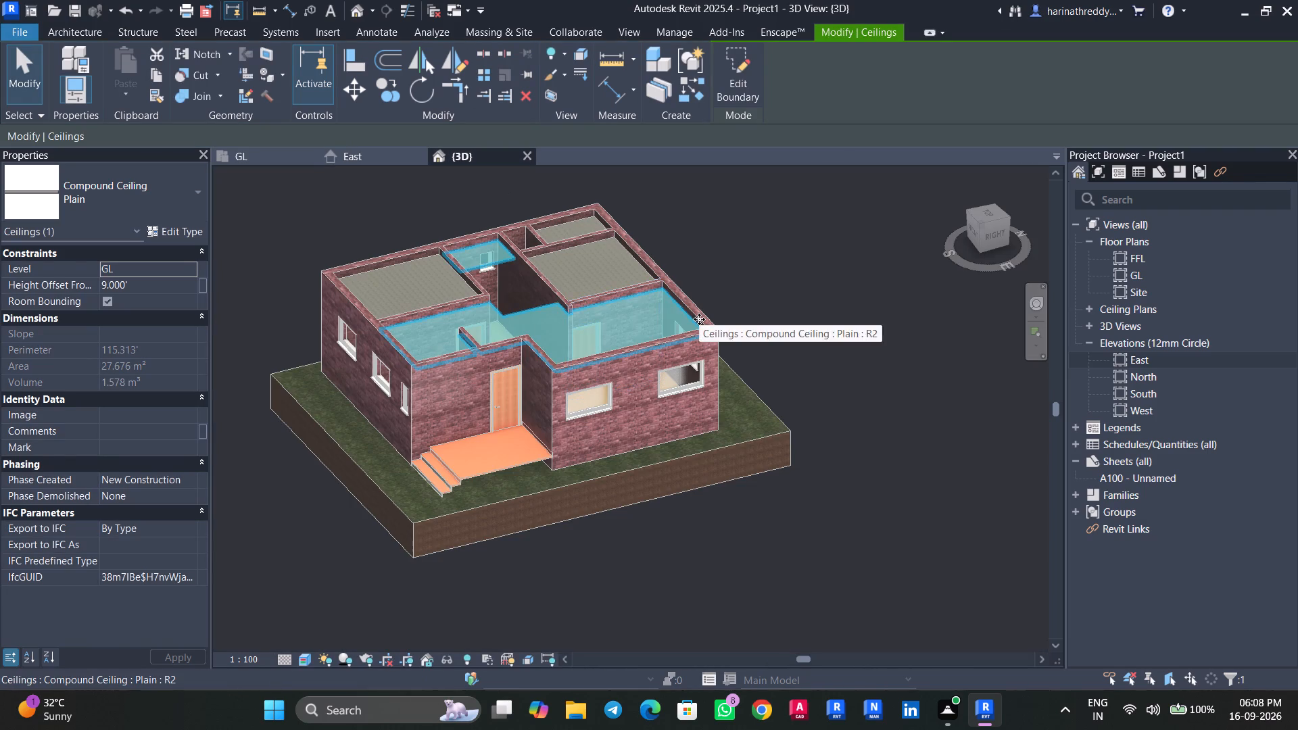
key(Escape)
key(Escape)
Start a sketched stair run on the GL plan, with outer boundary lines about 13.7', 9.4' and 5.9' long along the stair and toilet walls.
click(276, 154)
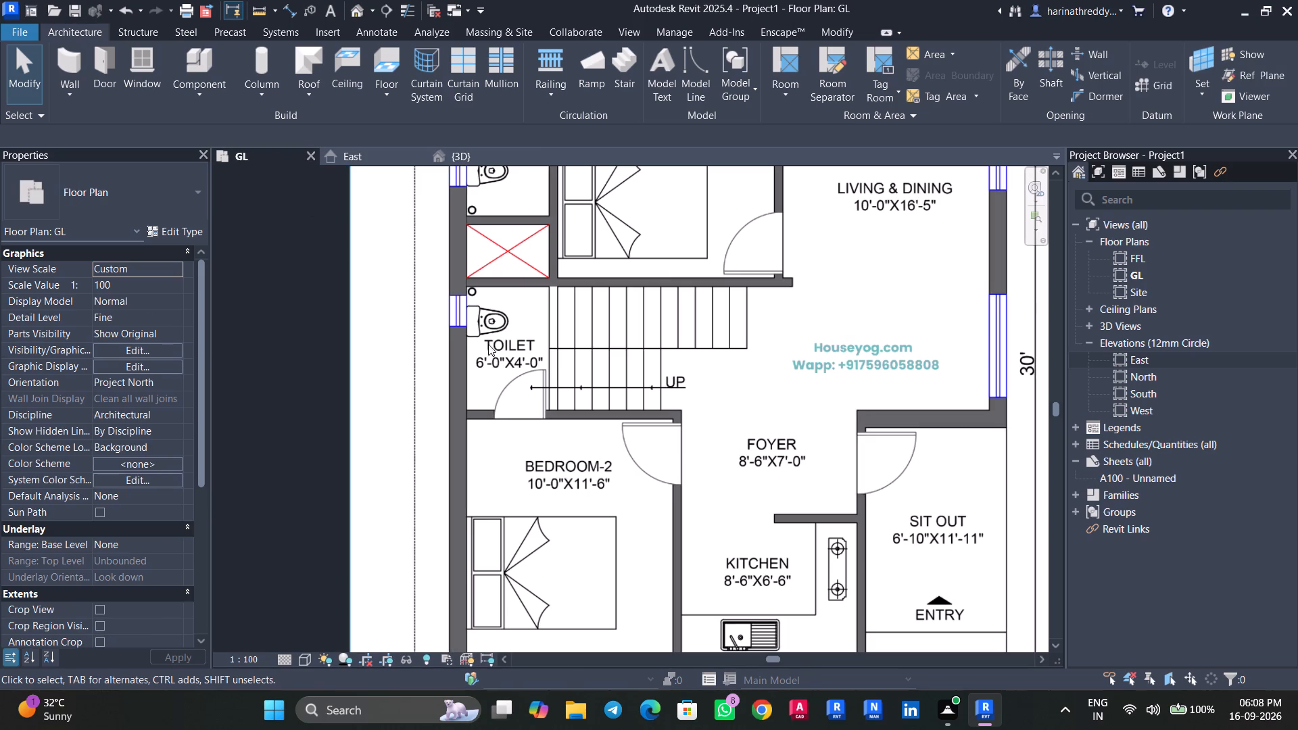
middle_drag(600, 458, 514, 451)
scroll(600, 458, up, 1)
scroll(537, 424, up, 2)
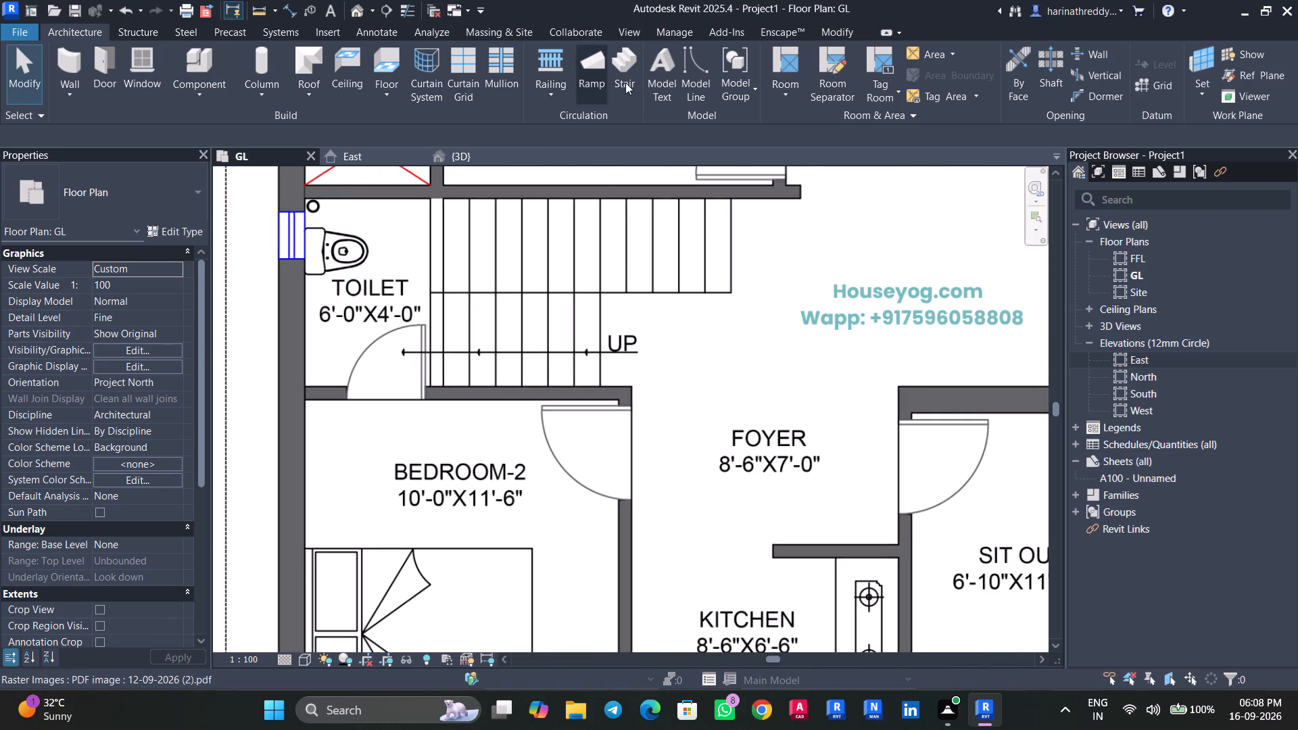
click(623, 80)
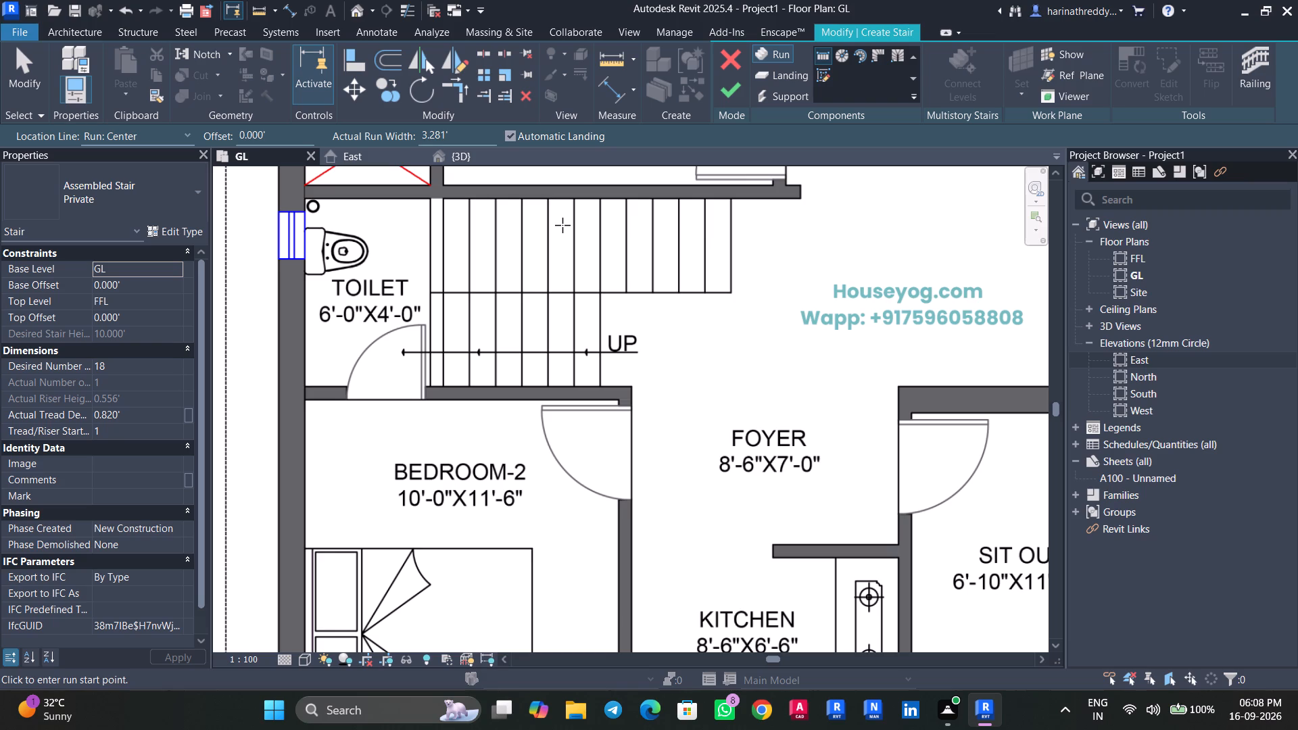
click(825, 76)
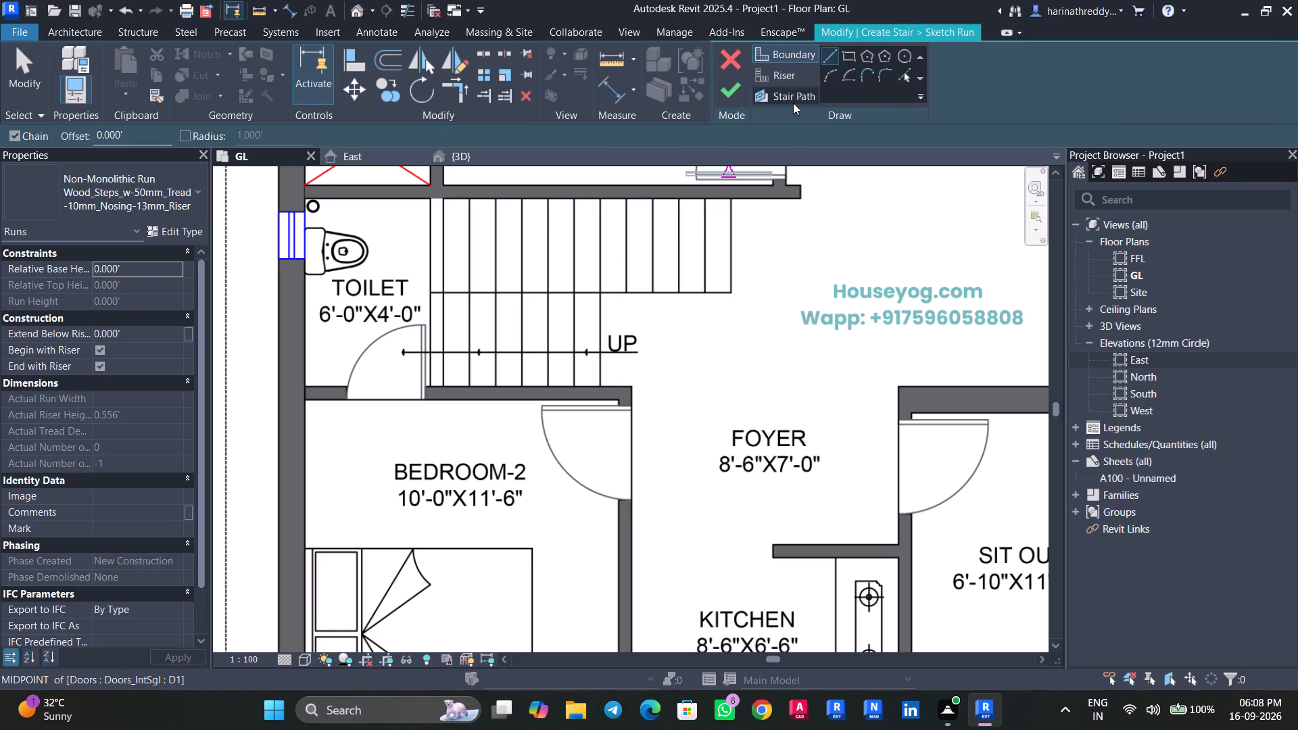
click(732, 201)
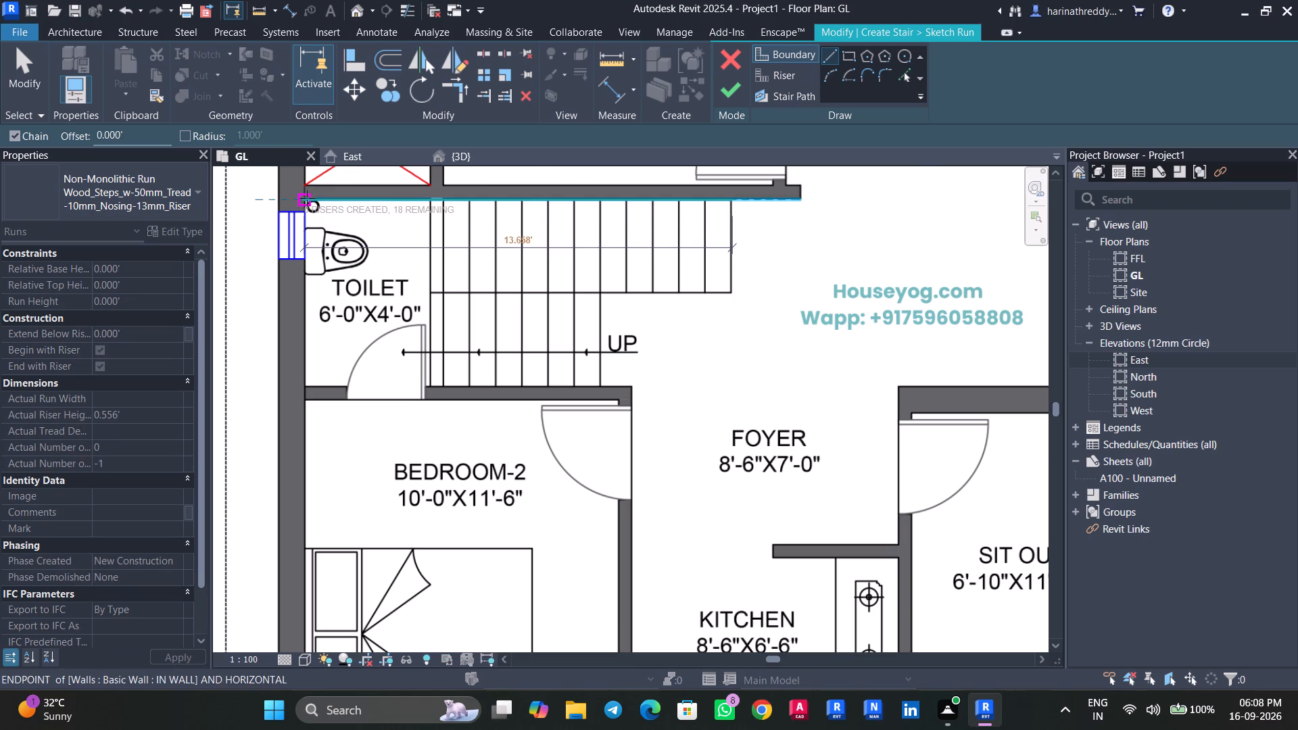
click(306, 198)
key(Escape)
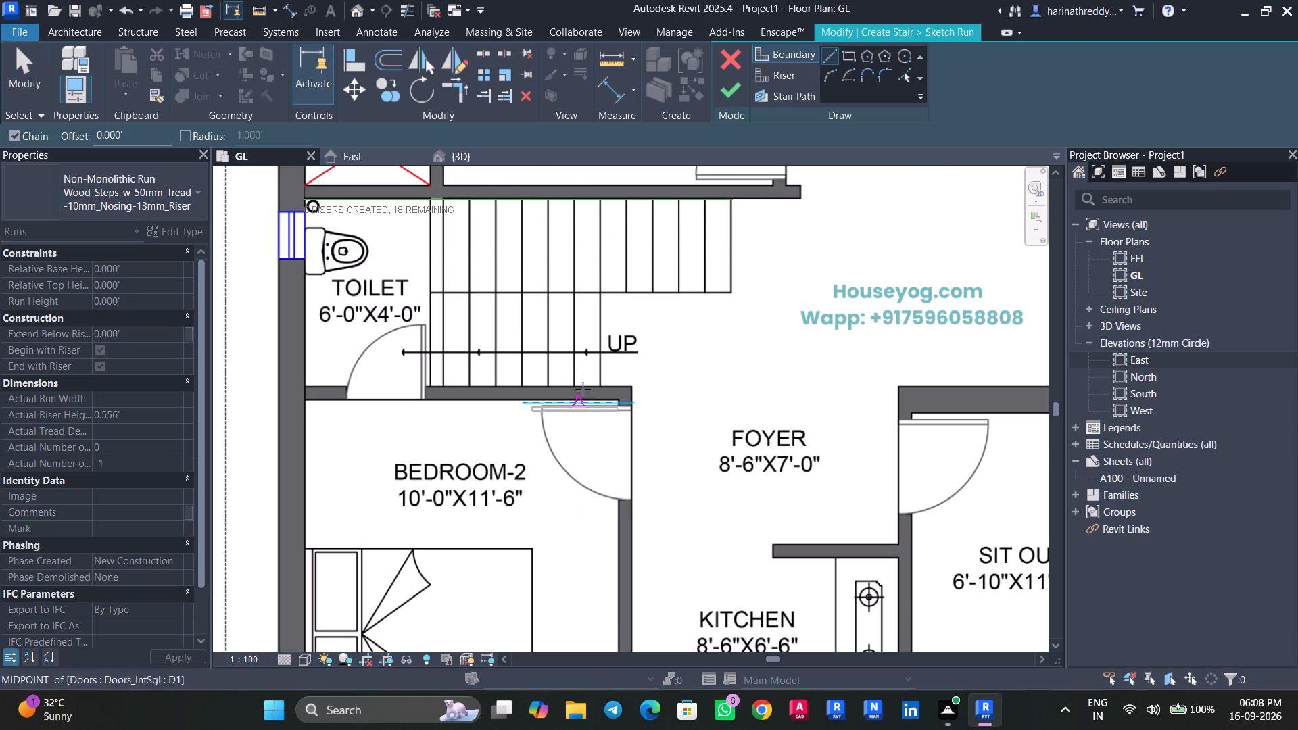
click(600, 385)
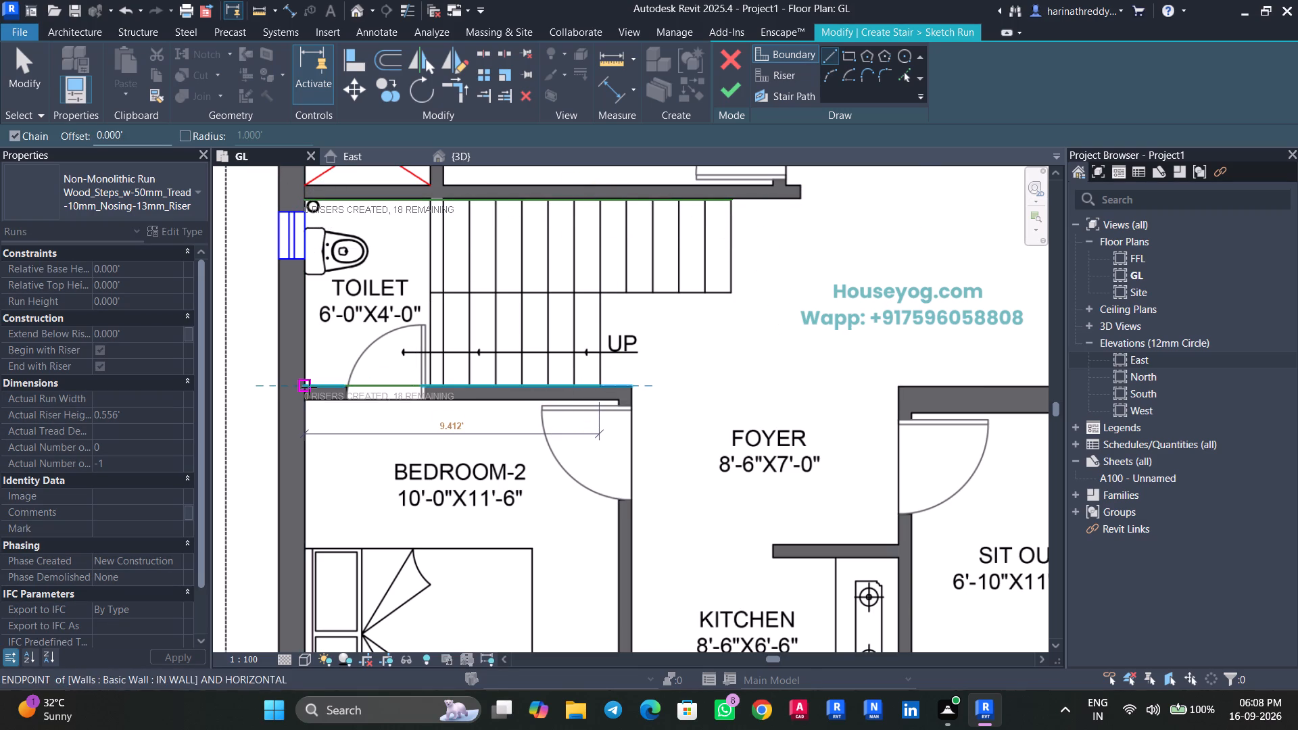
click(309, 387)
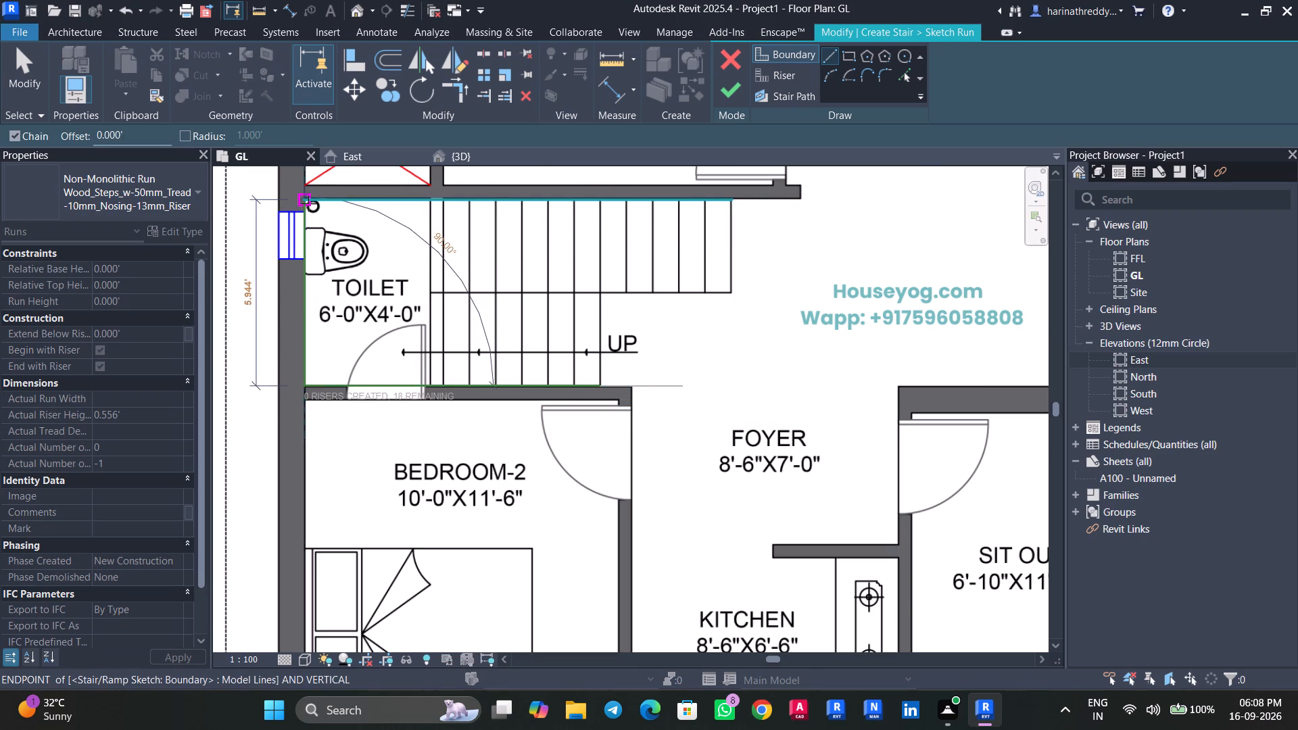
click(308, 203)
key(Escape)
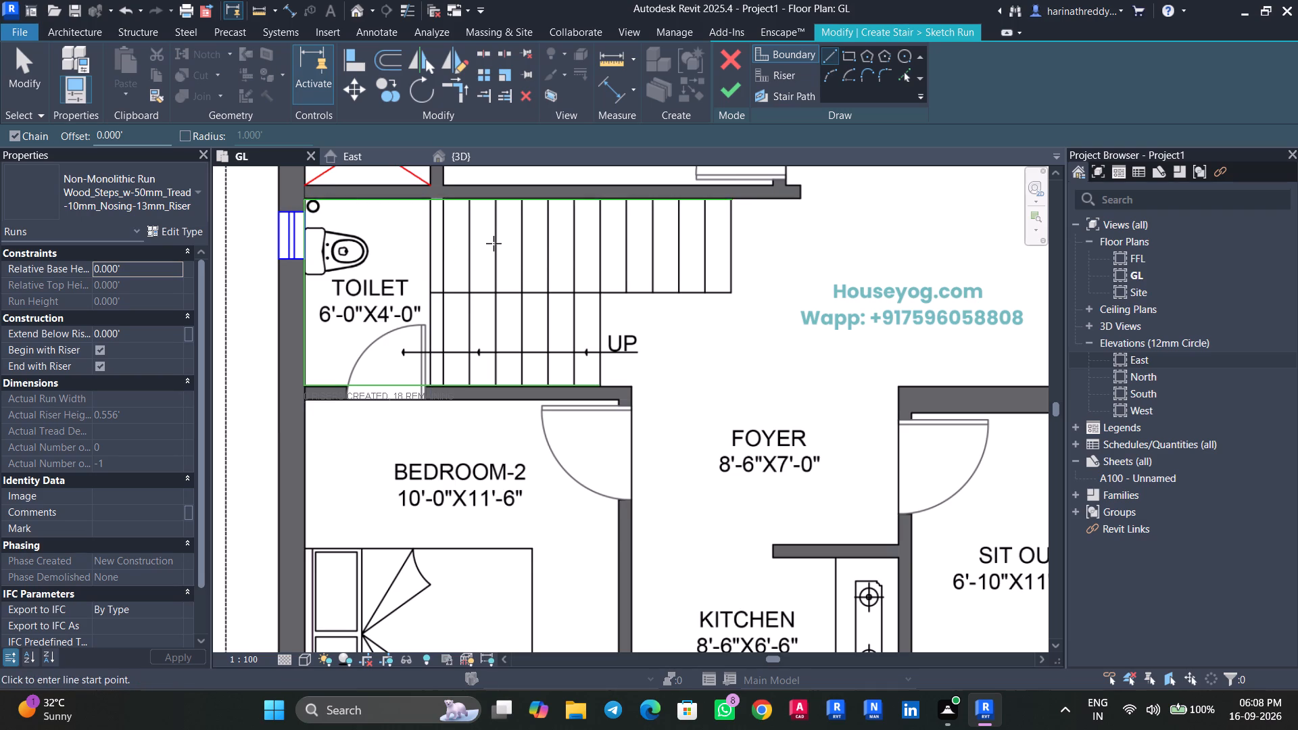
Sketch the first two risers, each about 3' long, at the living-area end of the longer stair flight.
click(784, 76)
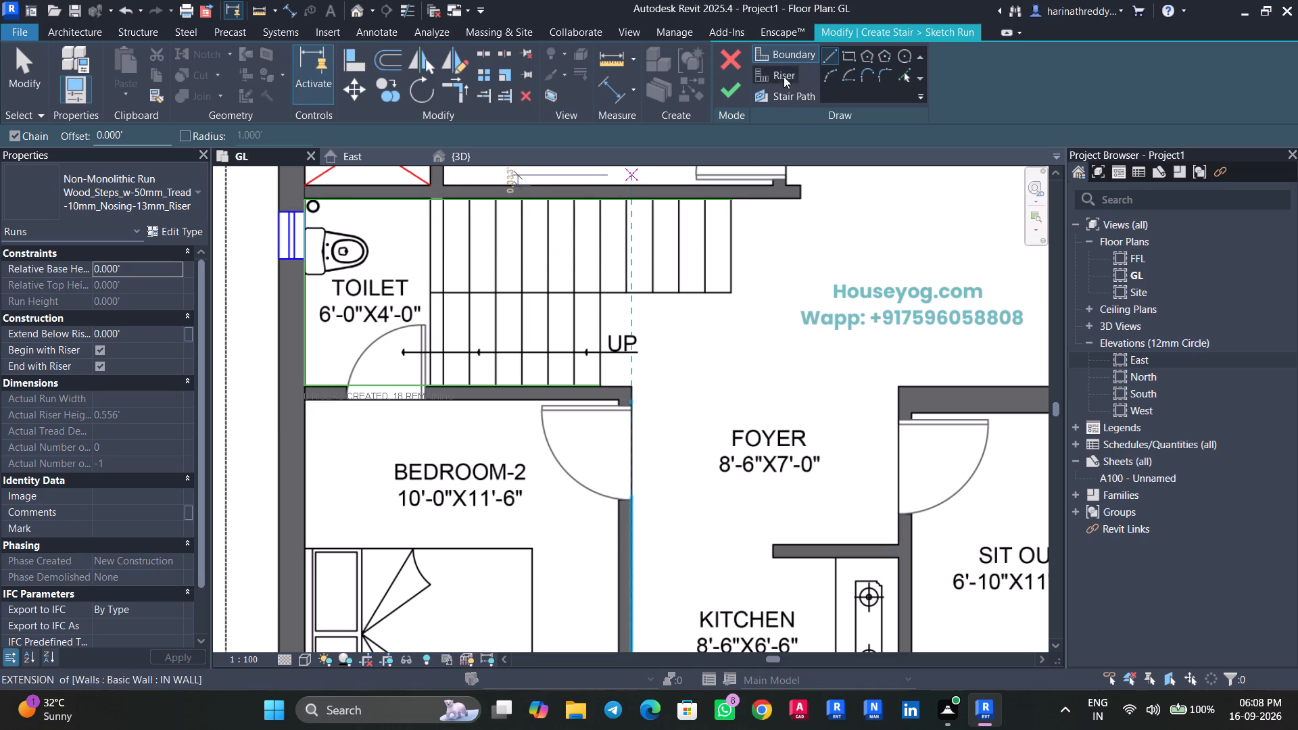
click(733, 294)
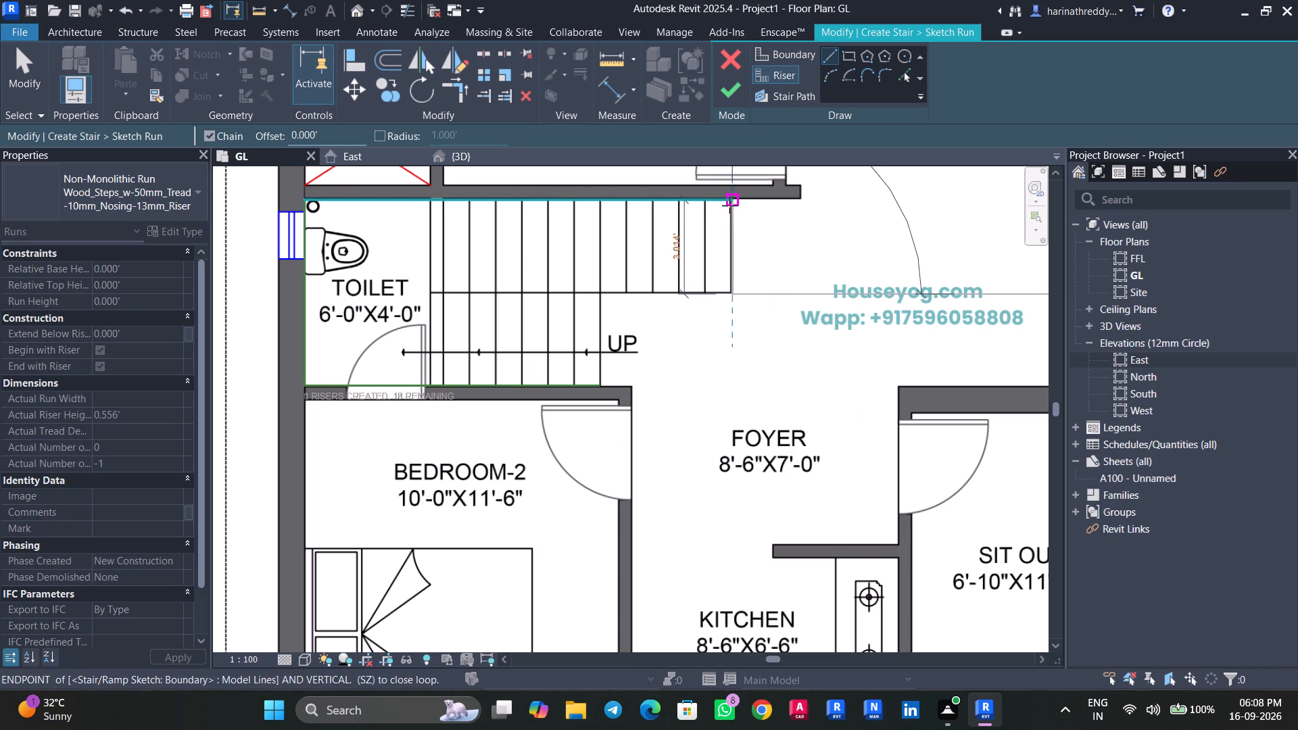
click(729, 205)
key(Escape)
key(Escape)
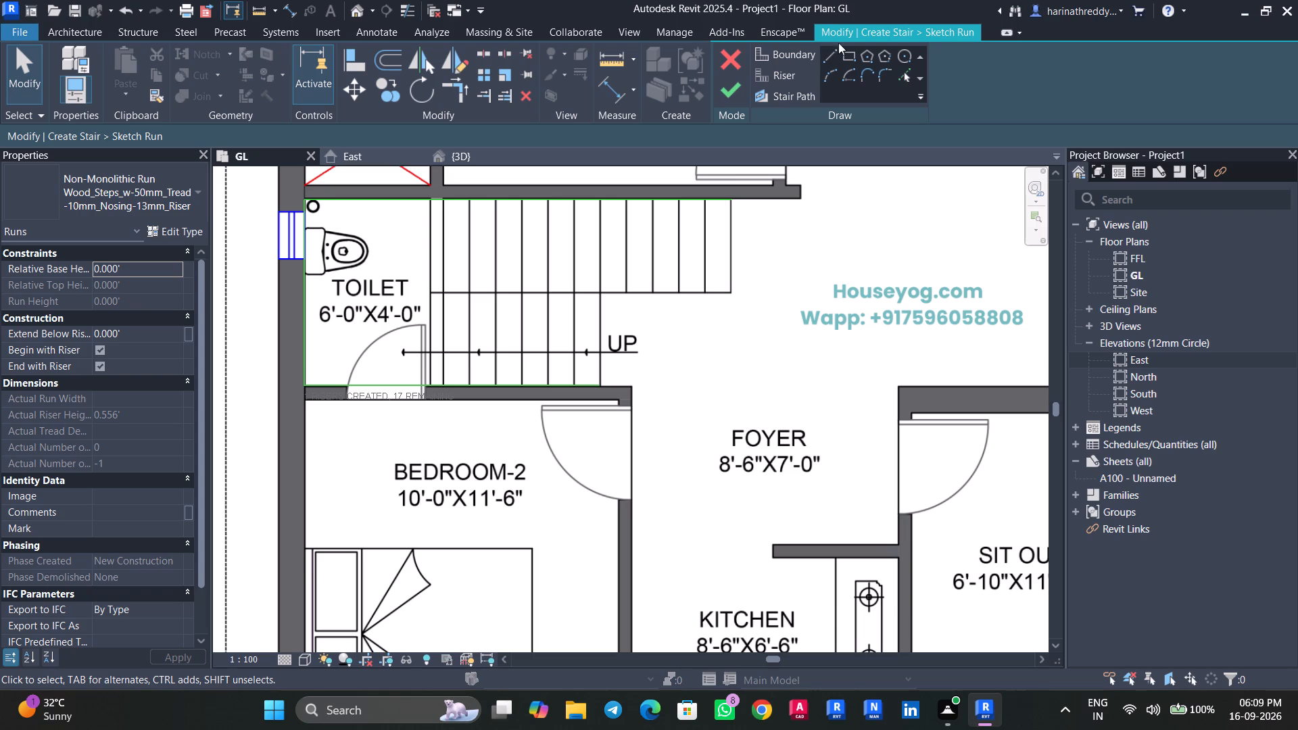
click(790, 72)
scroll(728, 252, up, 5)
scroll(675, 316, up, 4)
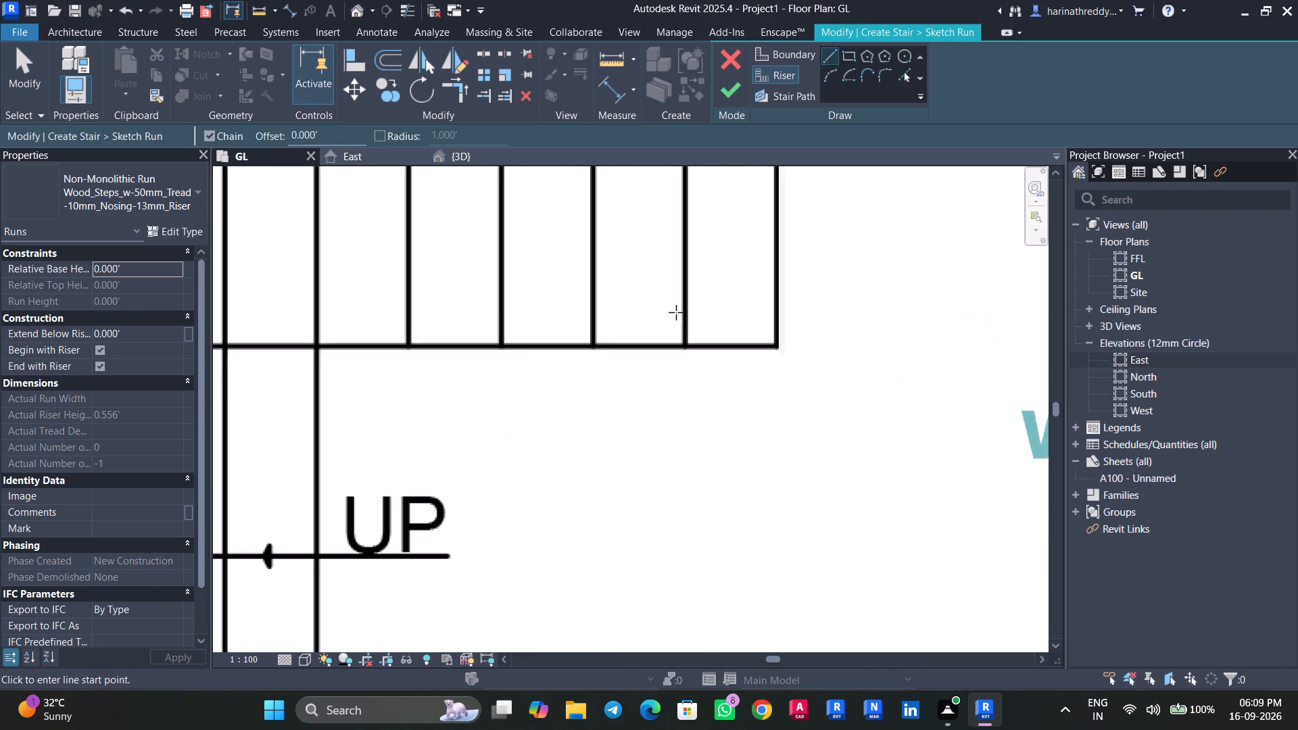
middle_drag(681, 363, 685, 416)
click(690, 397)
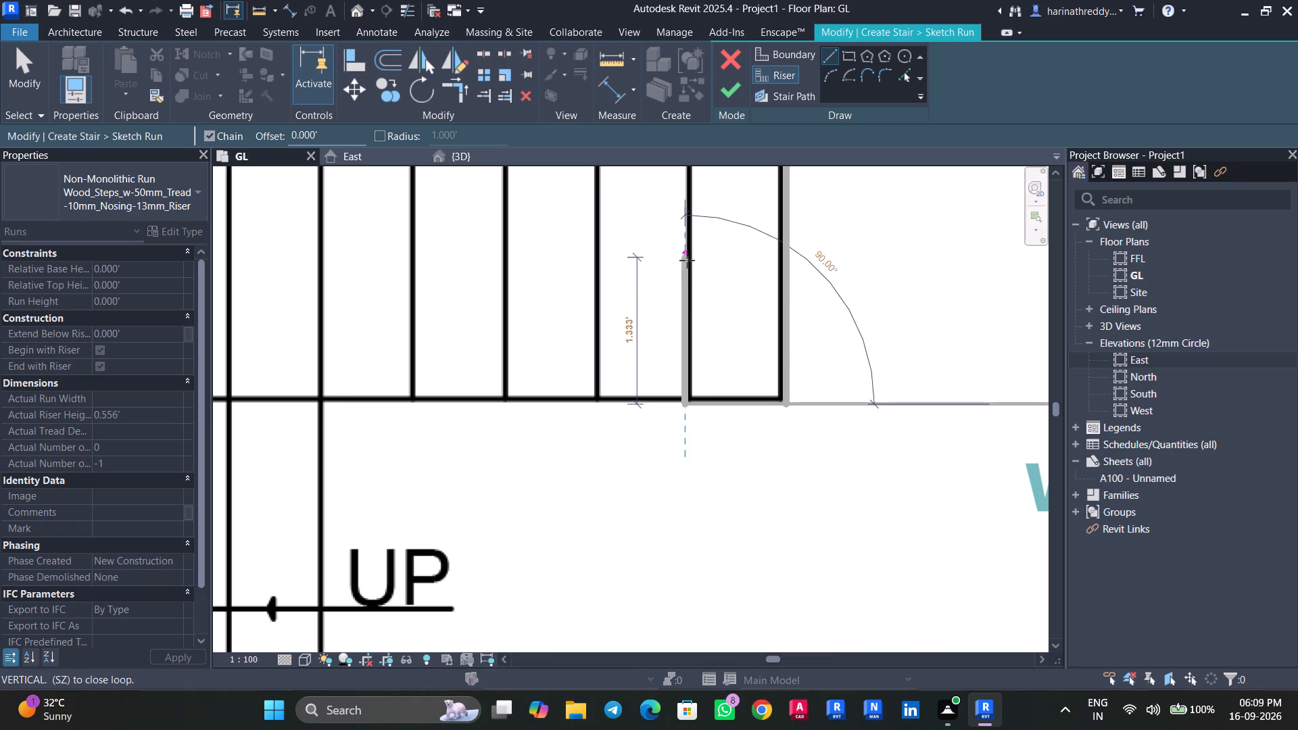
middle_drag(687, 260, 734, 513)
scroll(734, 513, up, 1)
click(736, 297)
key(Escape)
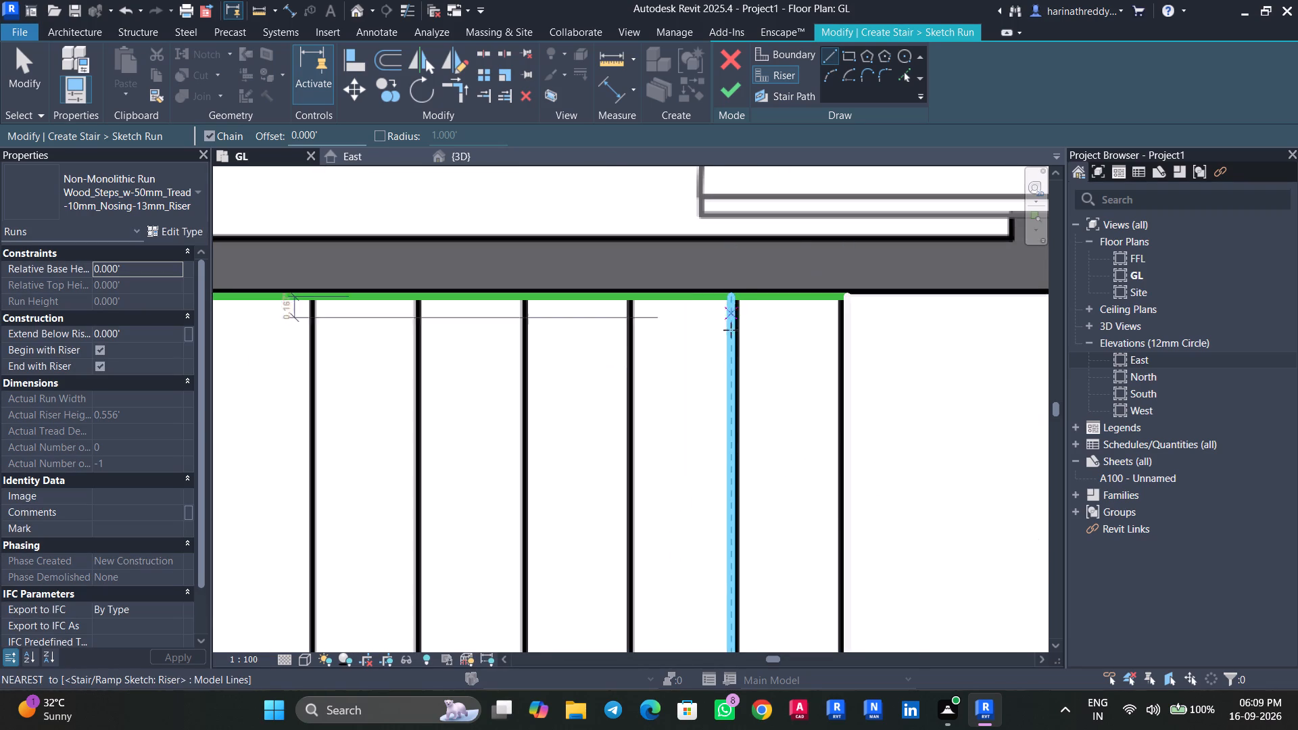
key(Escape)
Nudge the two sketched risers so they line up with the stair lines of the underlying plan.
click(727, 351)
key(Right)
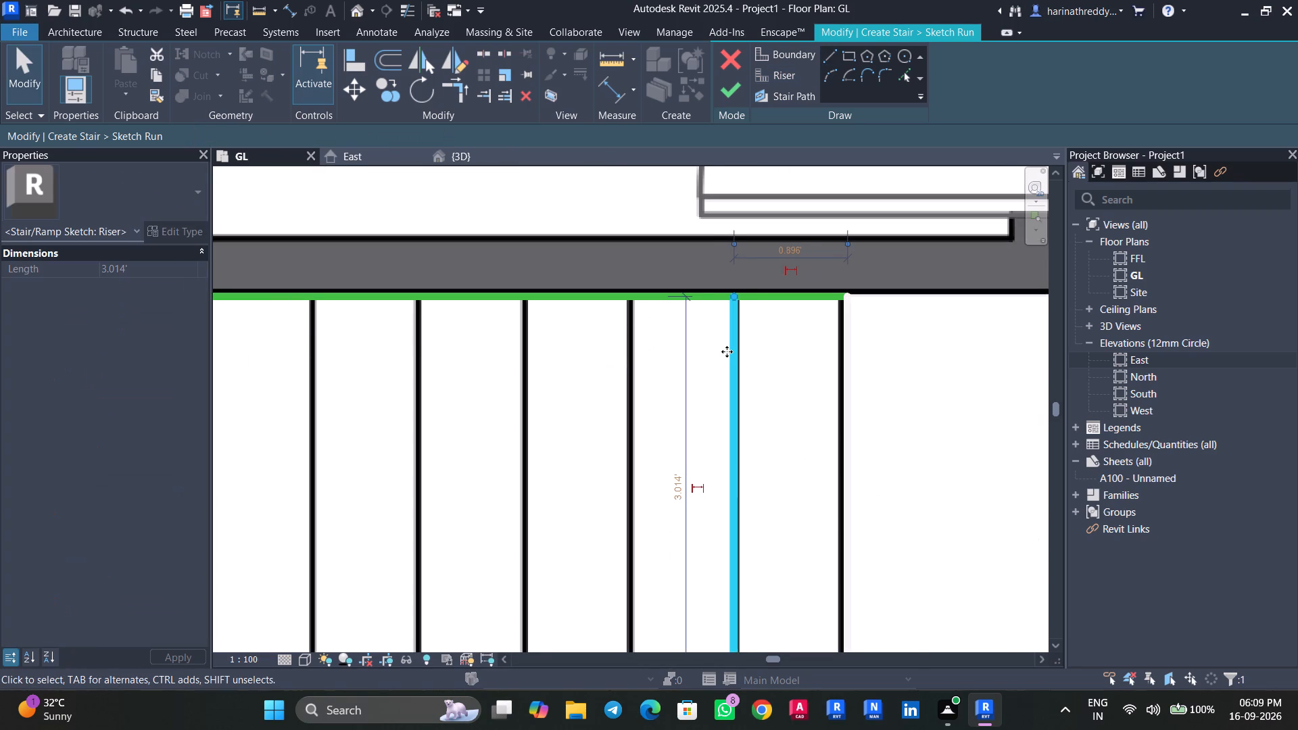
key(Right)
key(Escape)
click(845, 351)
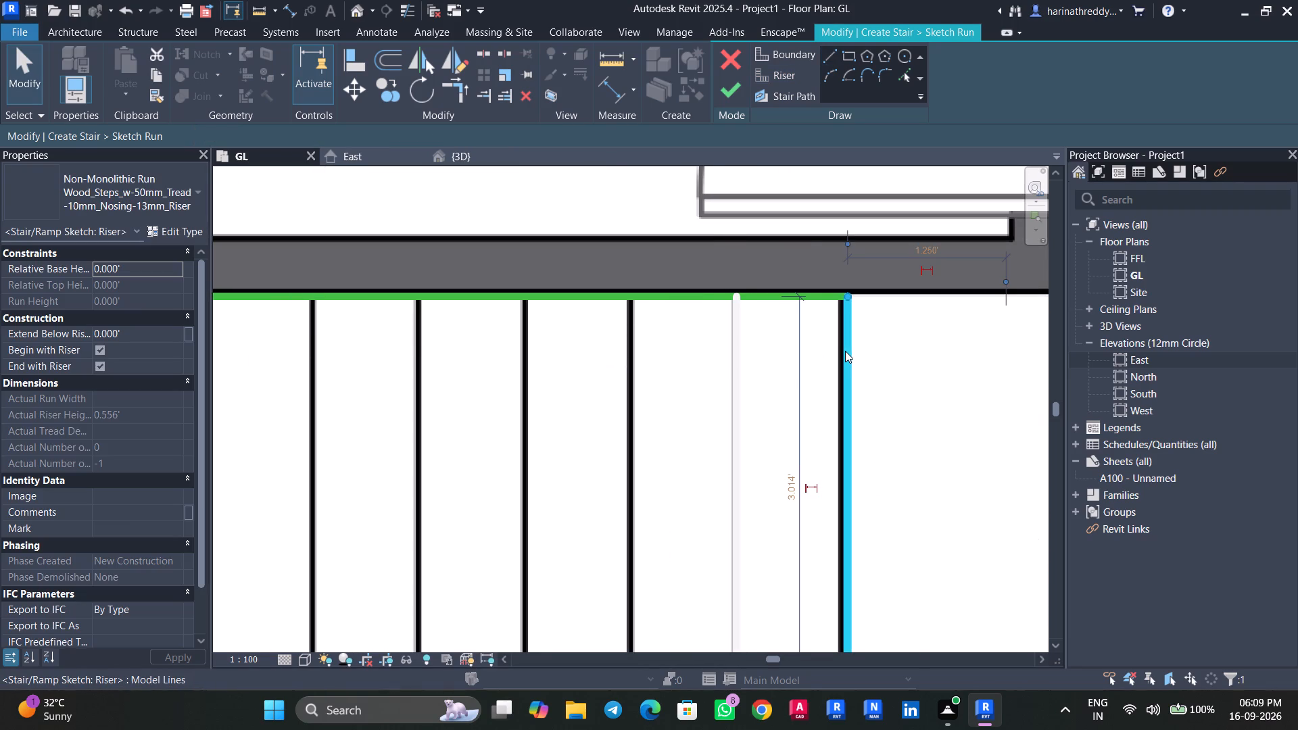
key(Left)
key(Left)
key(Escape)
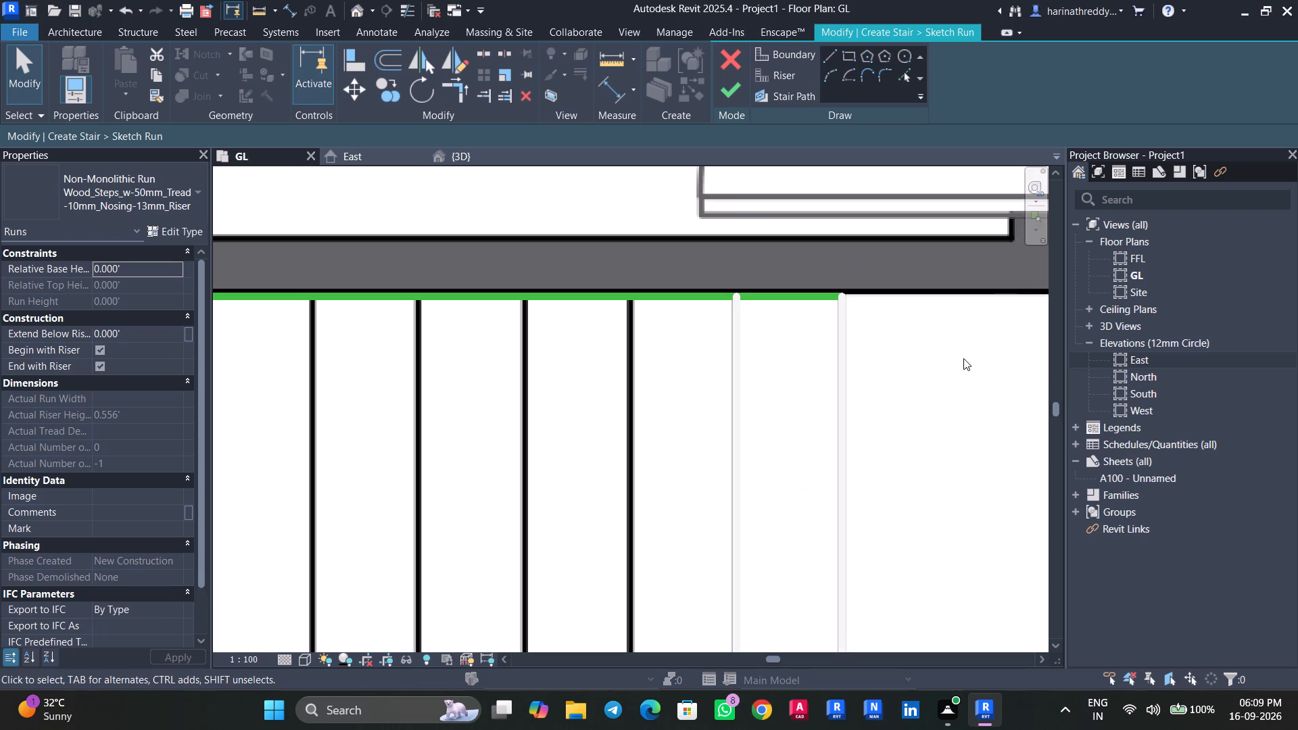
Sketch the third, fourth and fifth risers, each about 3' long, over the next plan tread lines of the longer flight.
scroll(966, 362, down, 3)
middle_drag(950, 440, 939, 305)
click(774, 77)
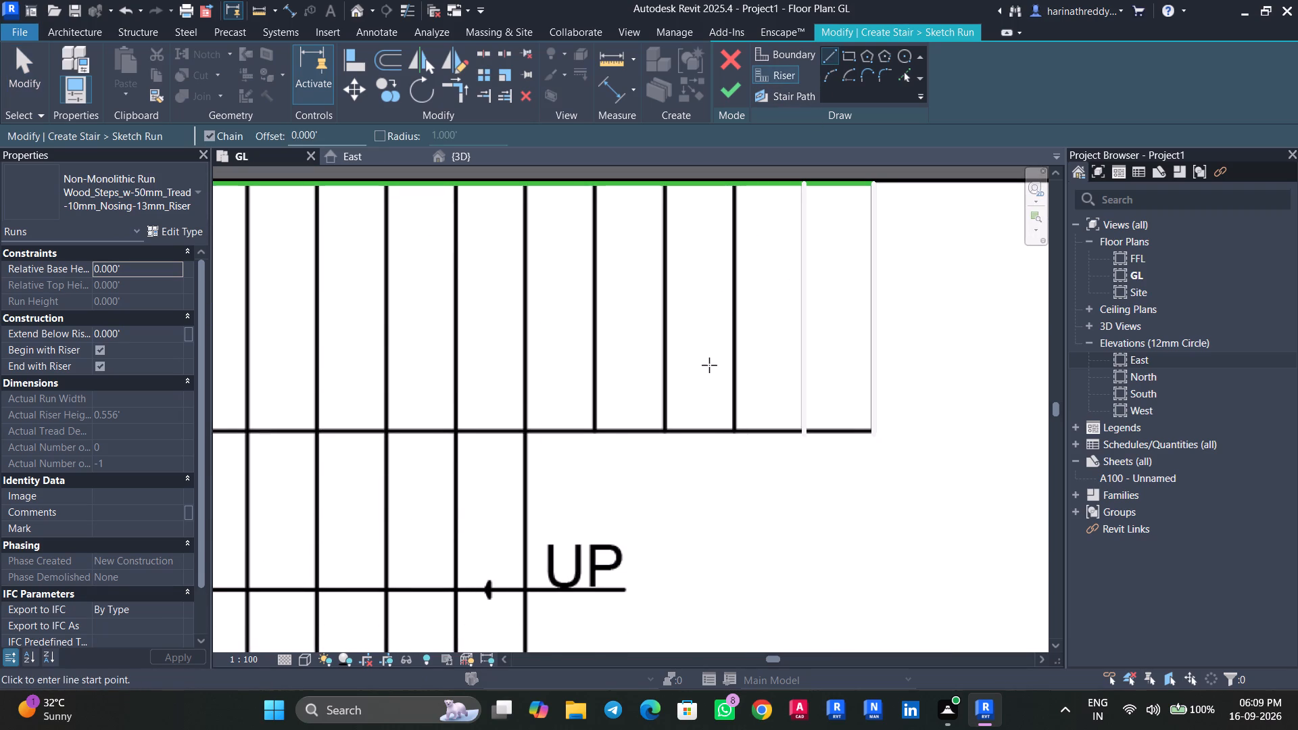
click(734, 430)
click(731, 187)
key(Escape)
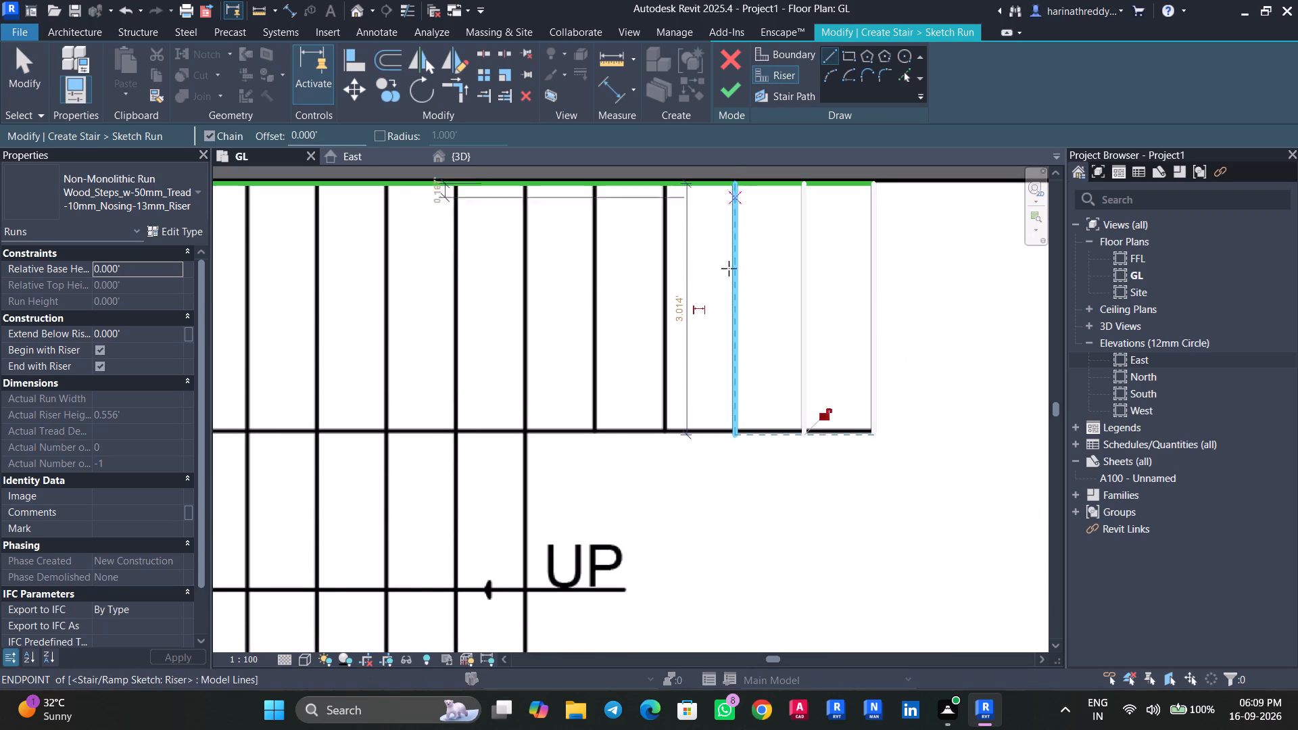
click(665, 432)
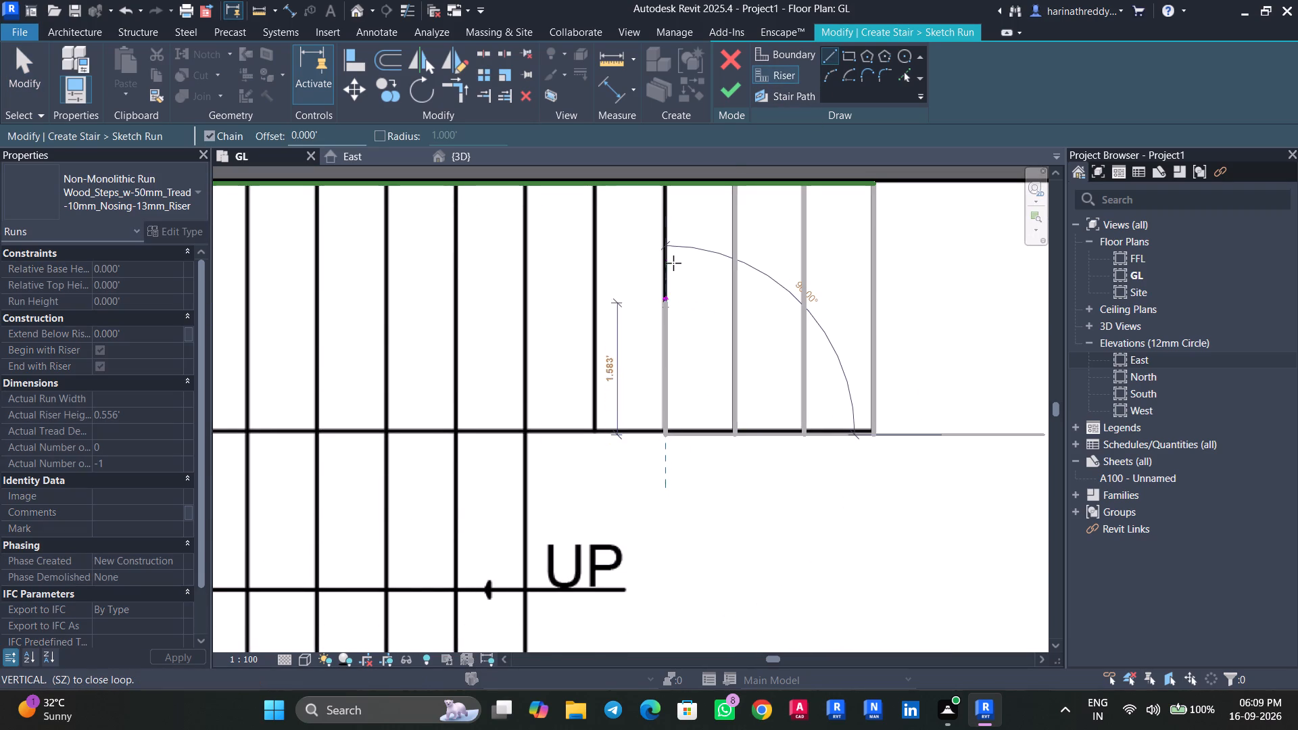
click(665, 188)
key(Escape)
middle_drag(621, 462, 686, 519)
click(660, 487)
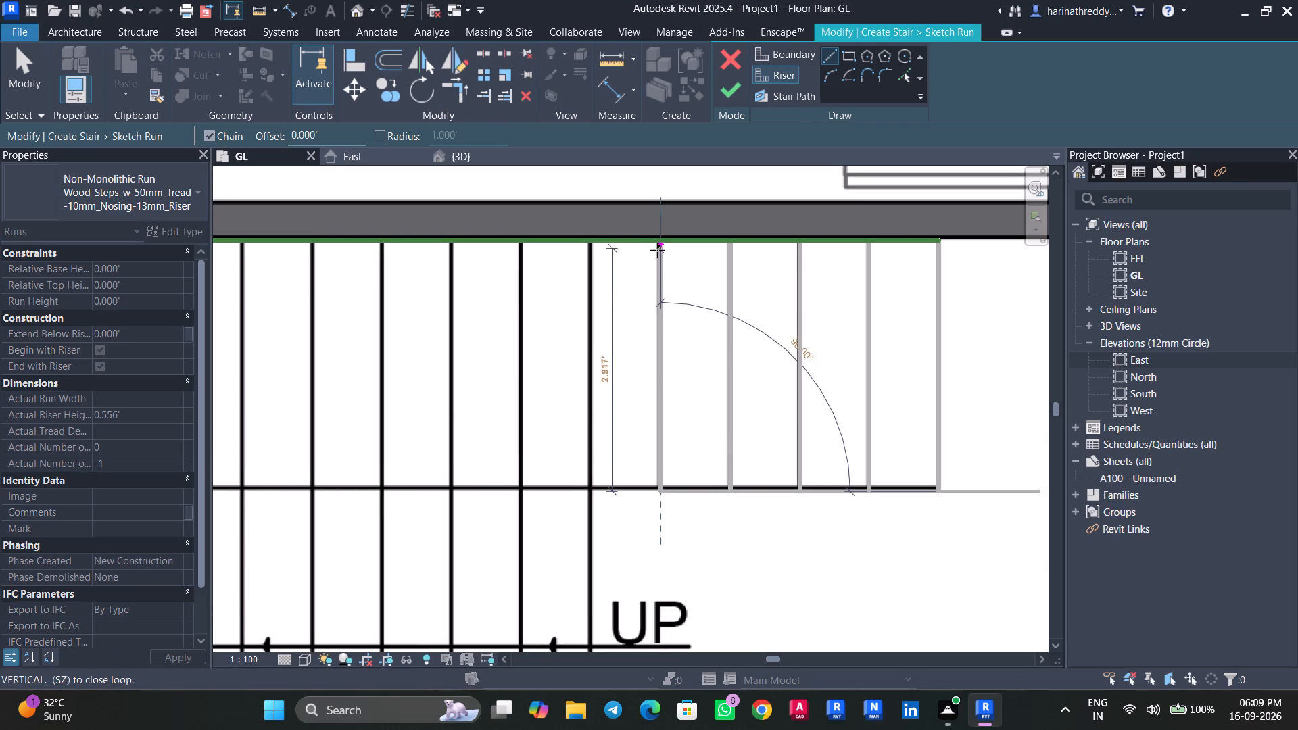
click(656, 244)
key(Escape)
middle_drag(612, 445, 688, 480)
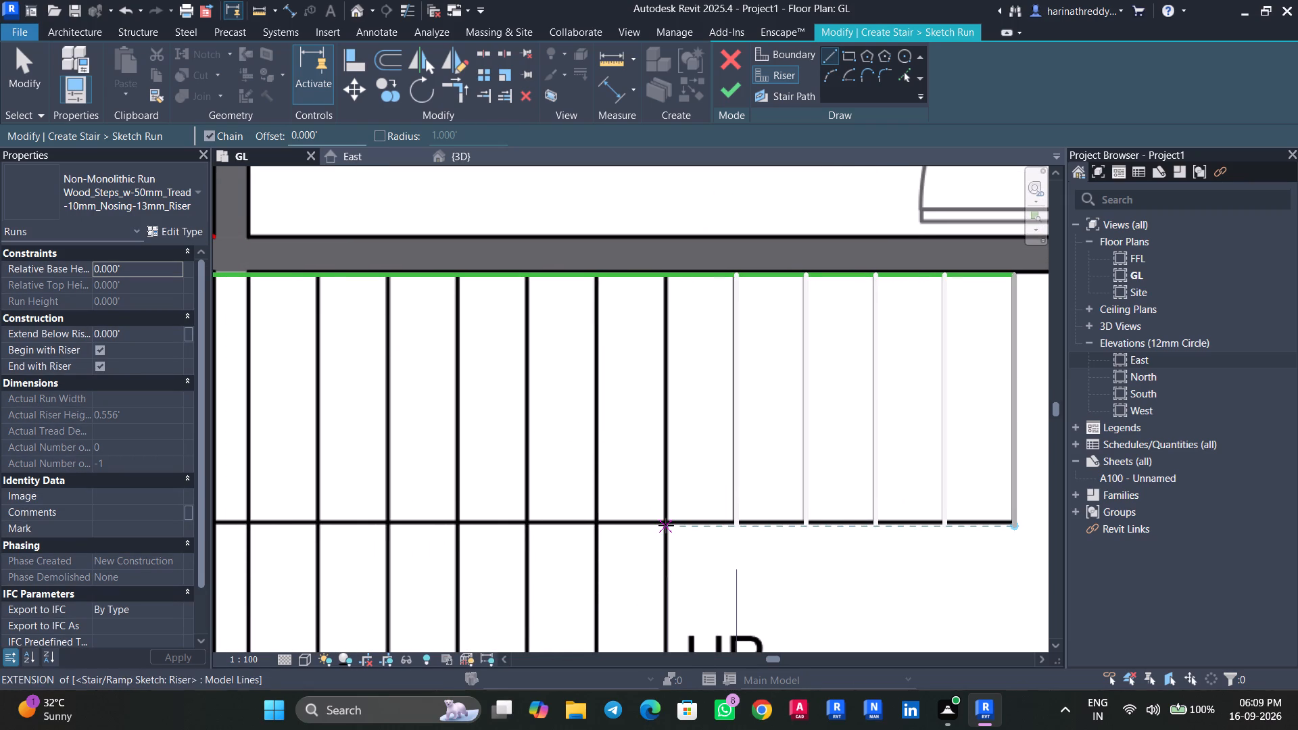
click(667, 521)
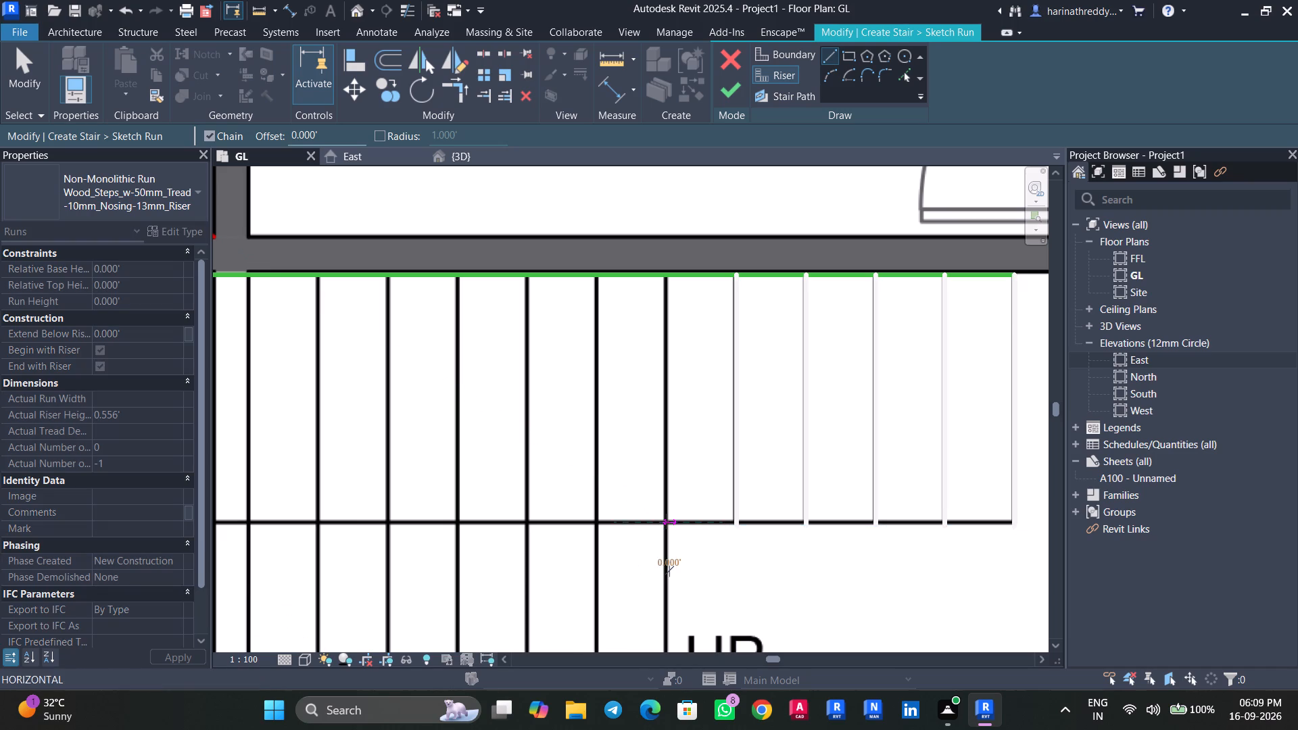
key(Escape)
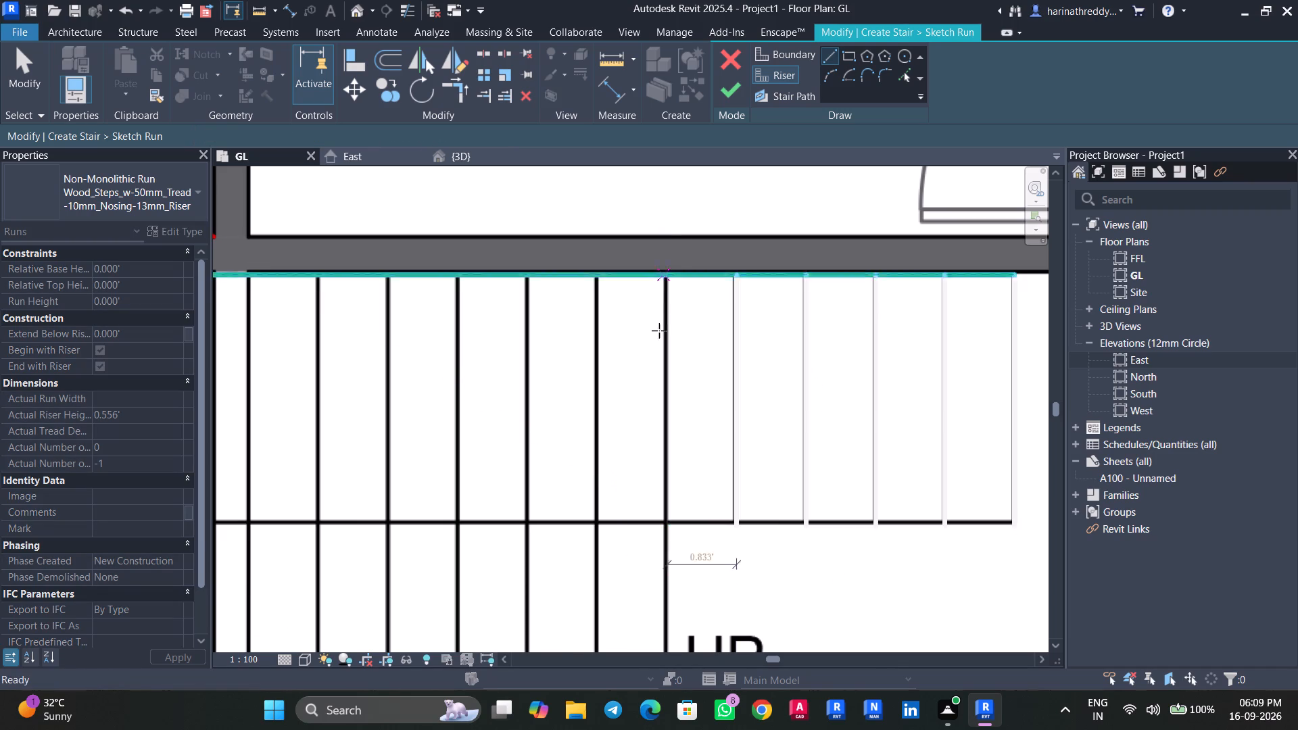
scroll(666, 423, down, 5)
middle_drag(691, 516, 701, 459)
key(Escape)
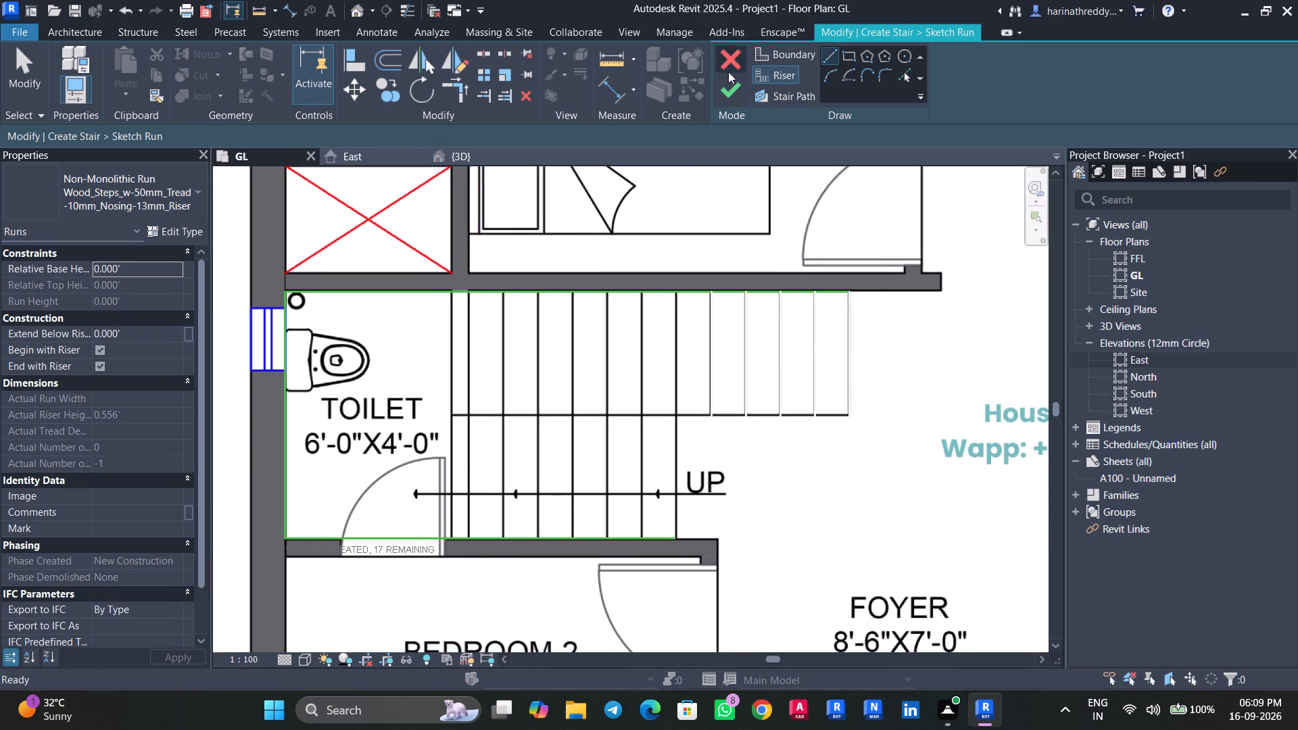
Sketch the inner run boundary from the first riser about 9.6' to the toilet side, across a narrow gap, and back to the shorter flight's foyer end.
click(777, 57)
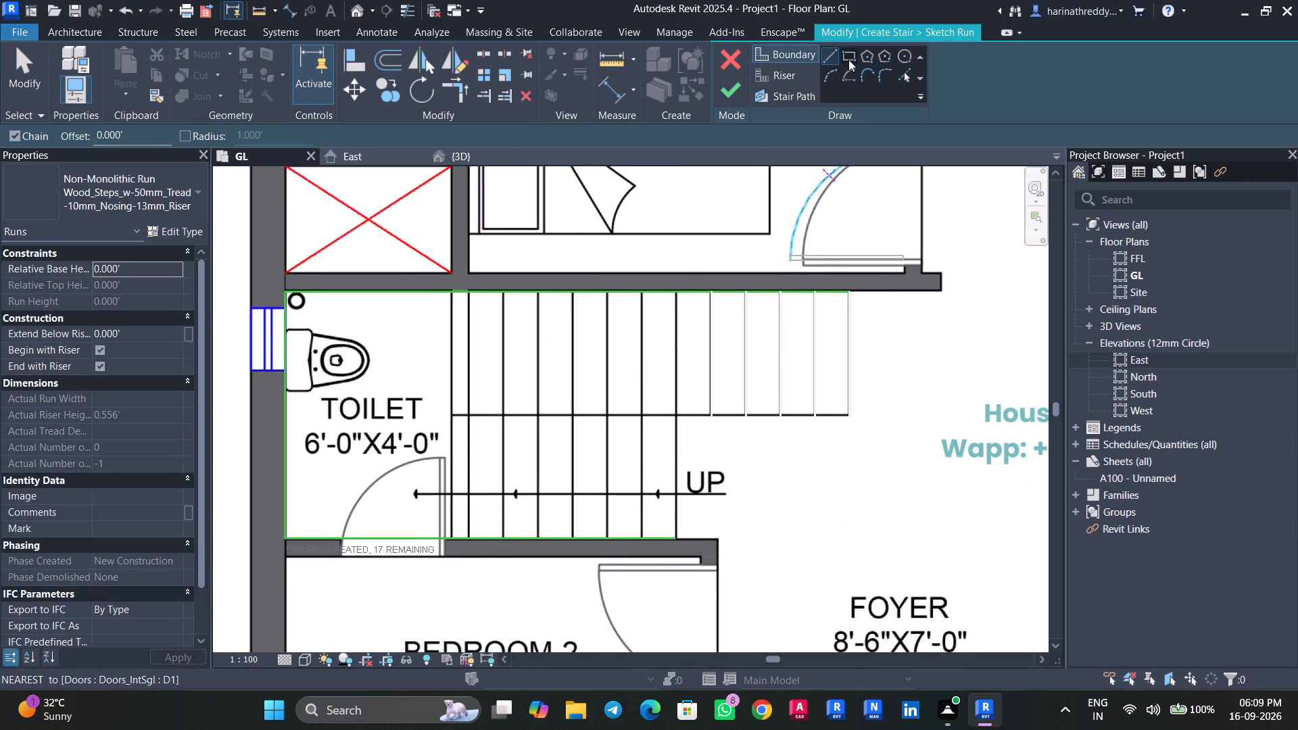
click(849, 416)
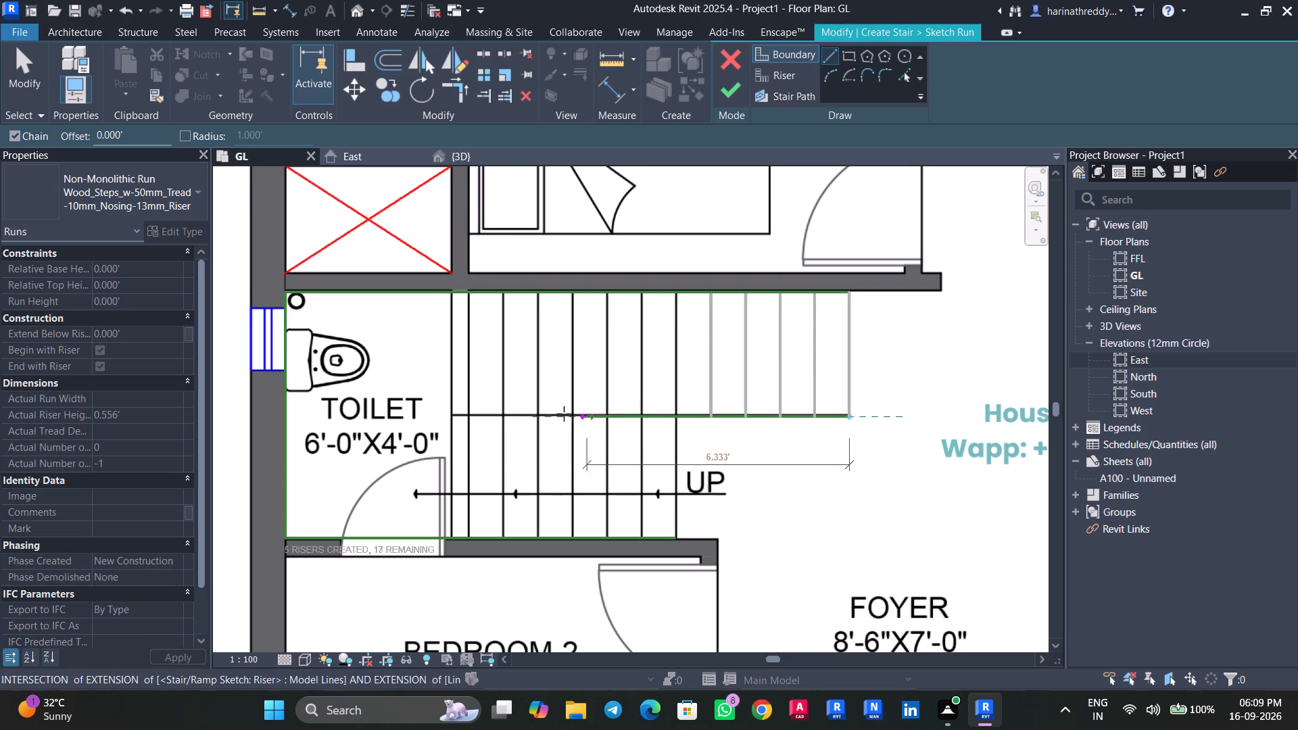
click(454, 414)
scroll(452, 417, up, 6)
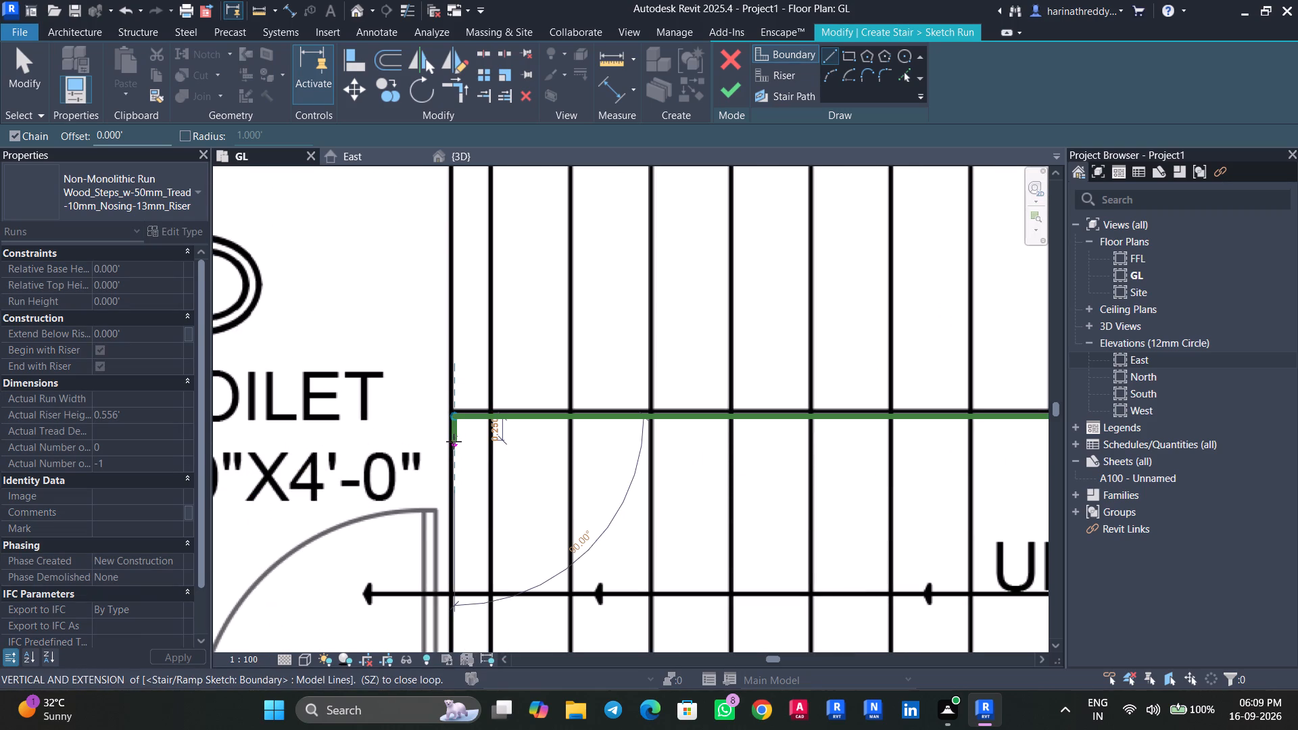
click(453, 437)
middle_drag(784, 448, 597, 415)
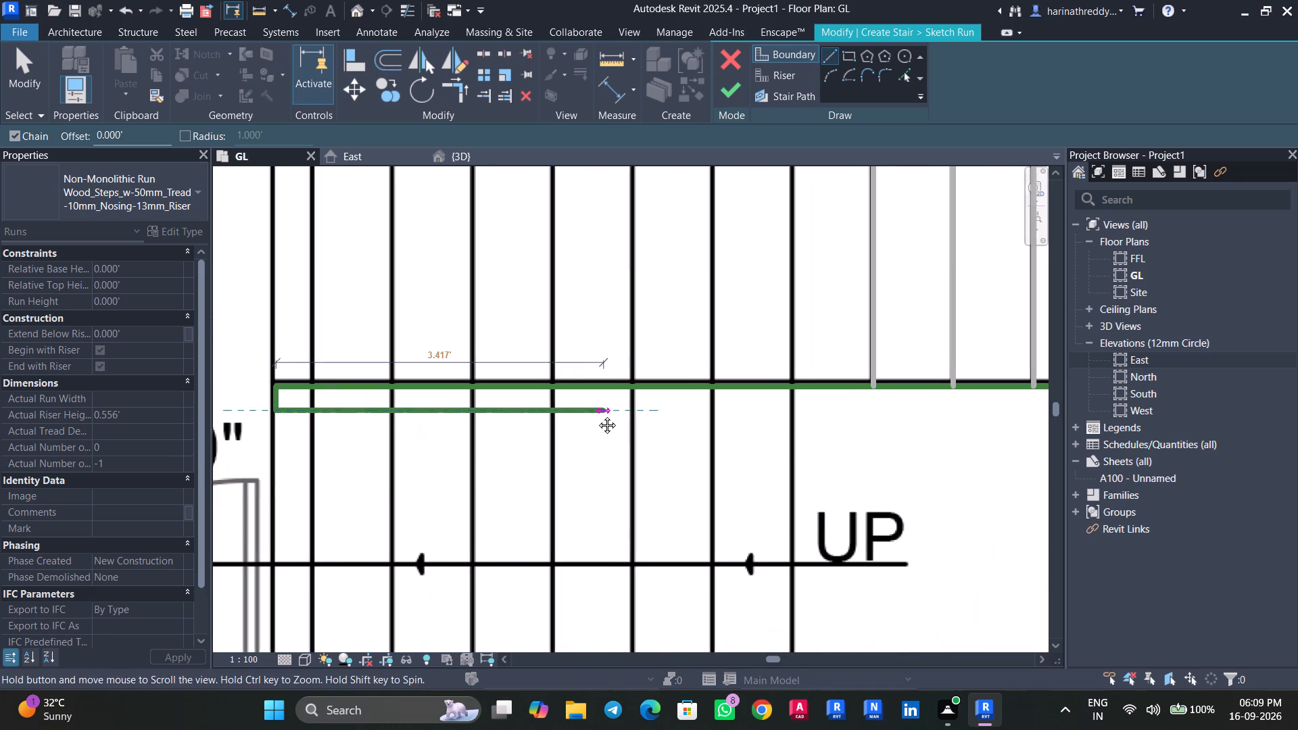
middle_drag(597, 415, 596, 415)
click(784, 408)
key(Escape)
key(Escape)
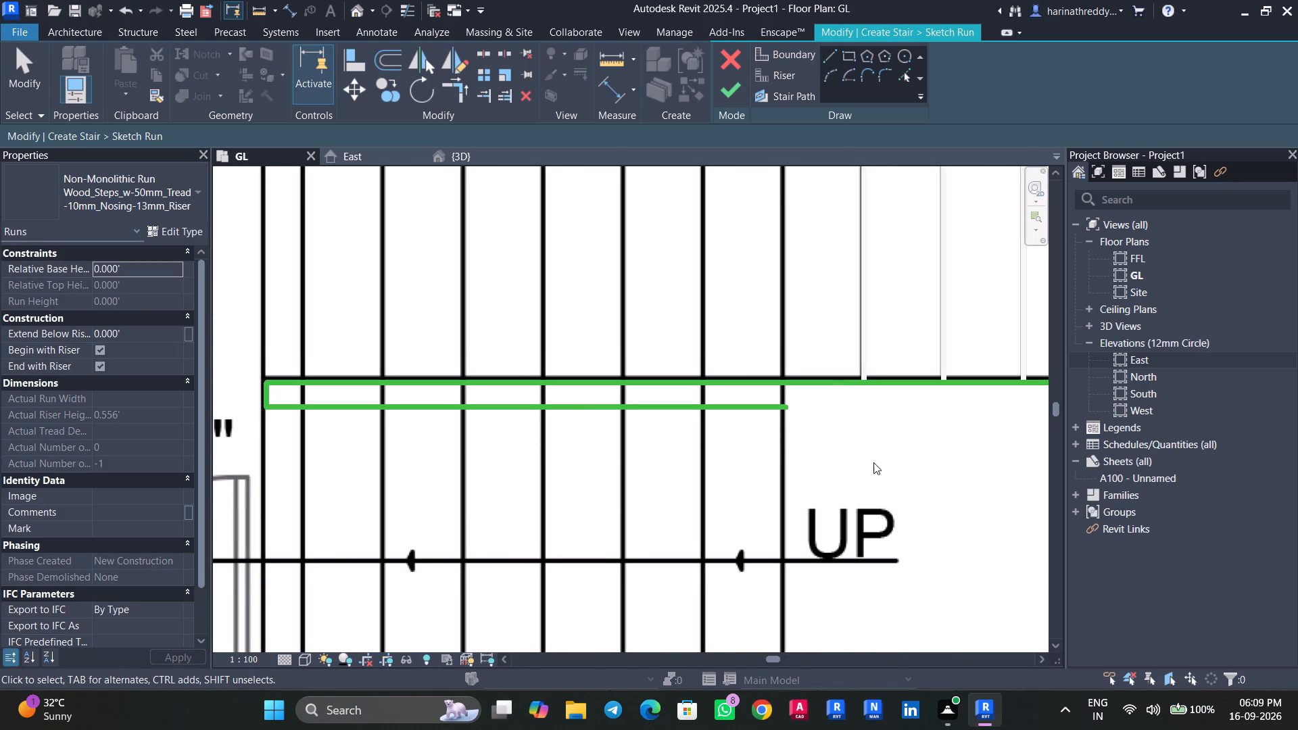
Sketch the sixth and seventh risers, each about 3' long, over the plan tread lines of the longer stair flight.
click(762, 79)
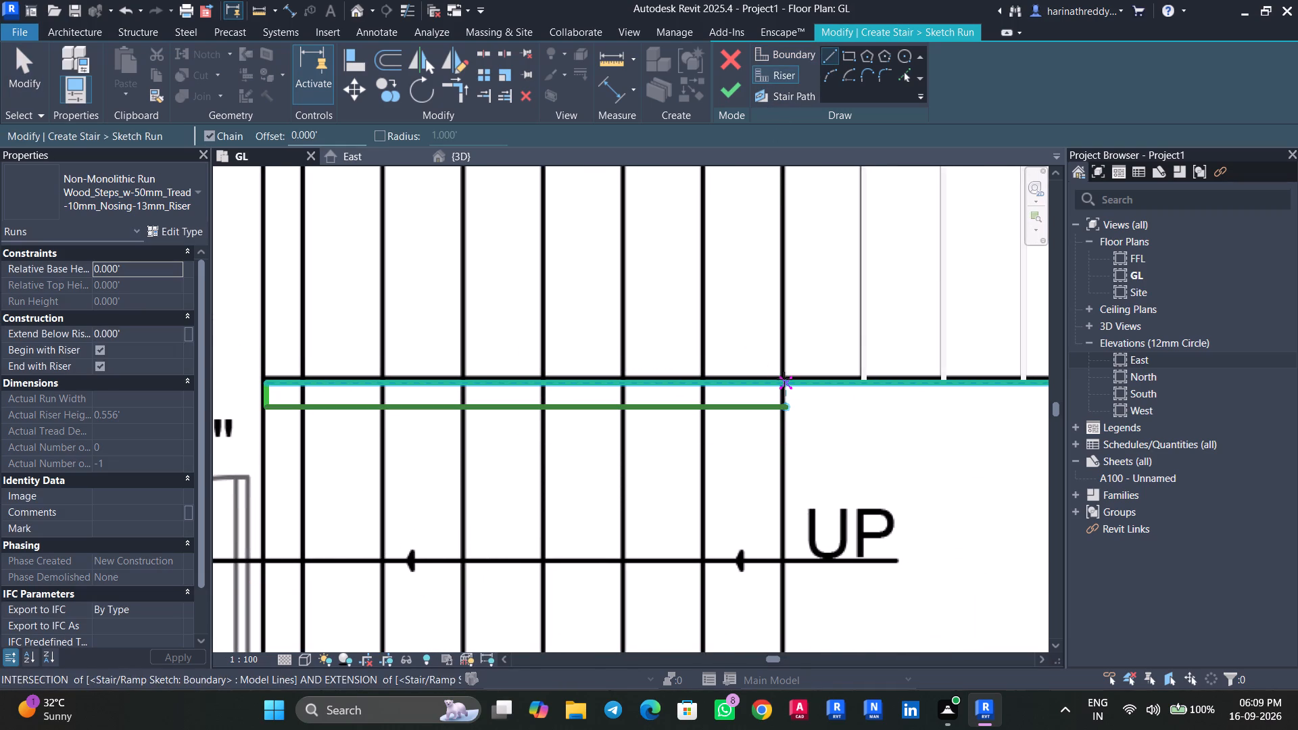
click(784, 379)
middle_drag(780, 290, 834, 533)
scroll(834, 533, up, 1)
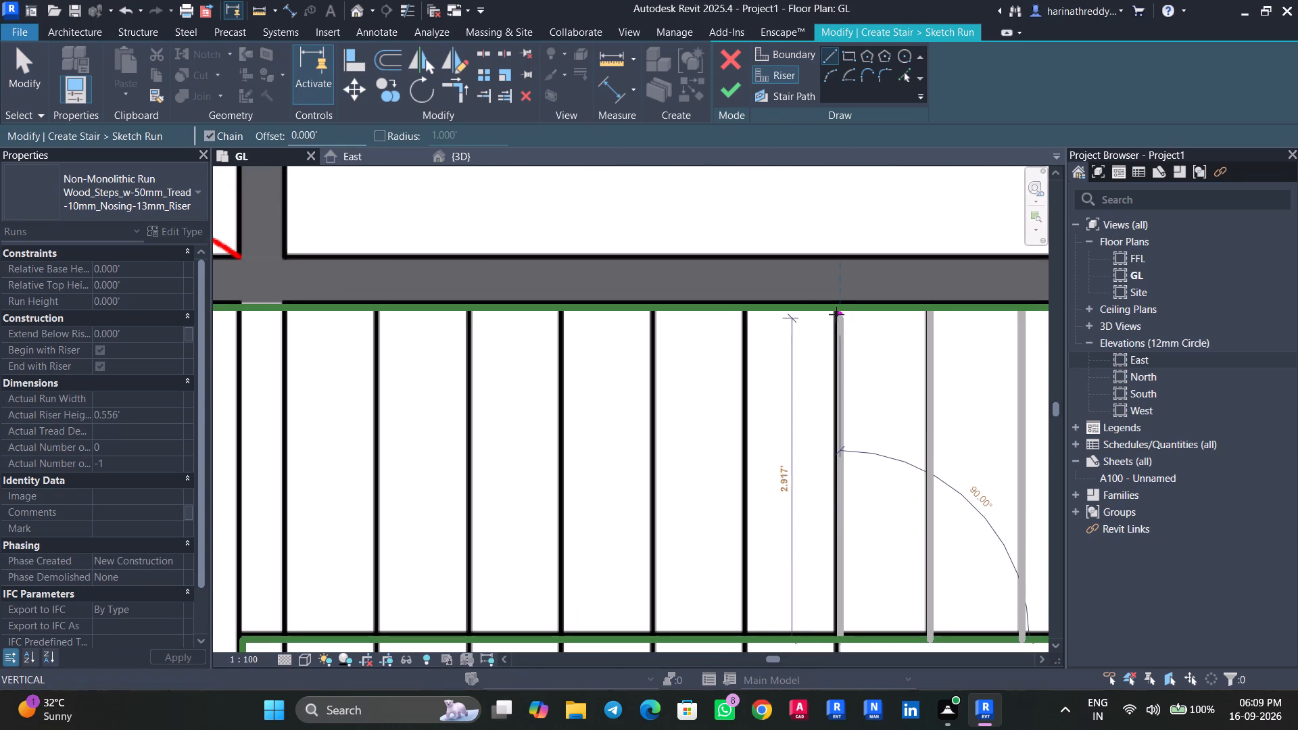
click(836, 311)
key(Escape)
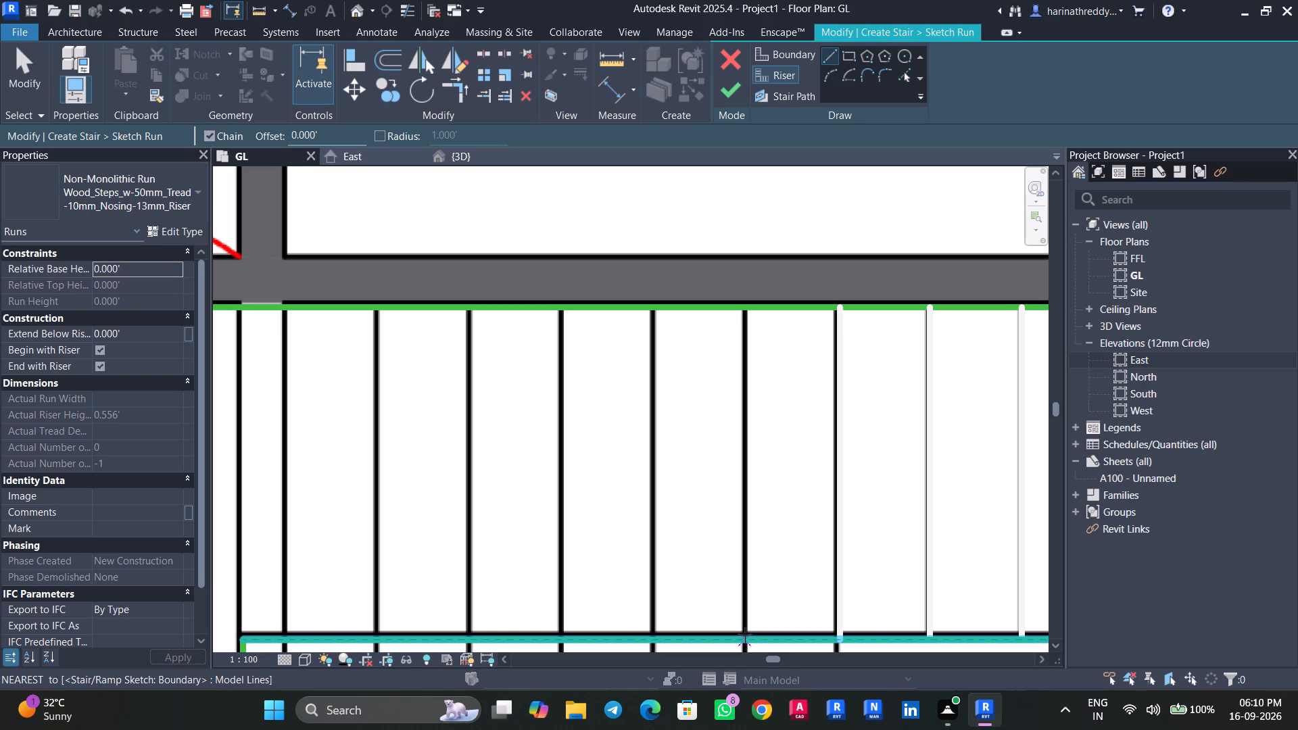
click(745, 635)
click(739, 314)
key(Escape)
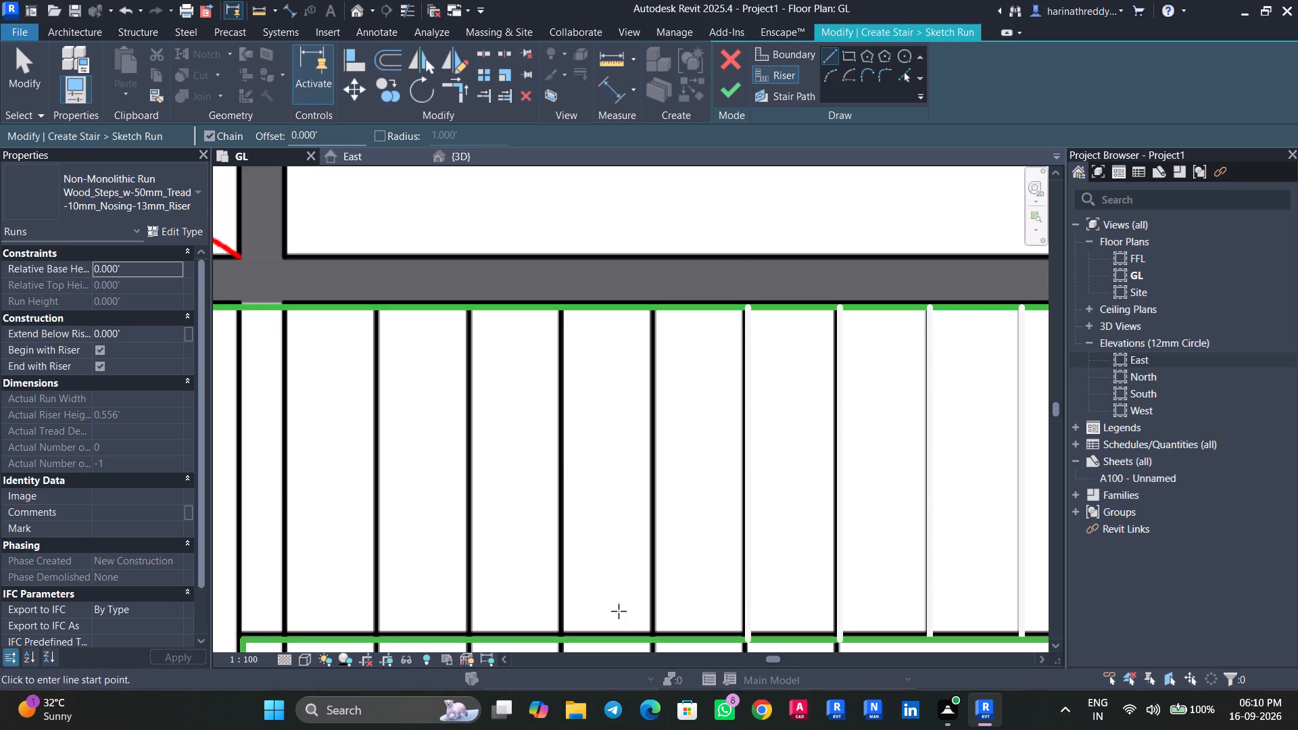
Sketch the eighth and ninth risers, each about 3' long, over the following plan tread lines of the longer flight.
click(652, 635)
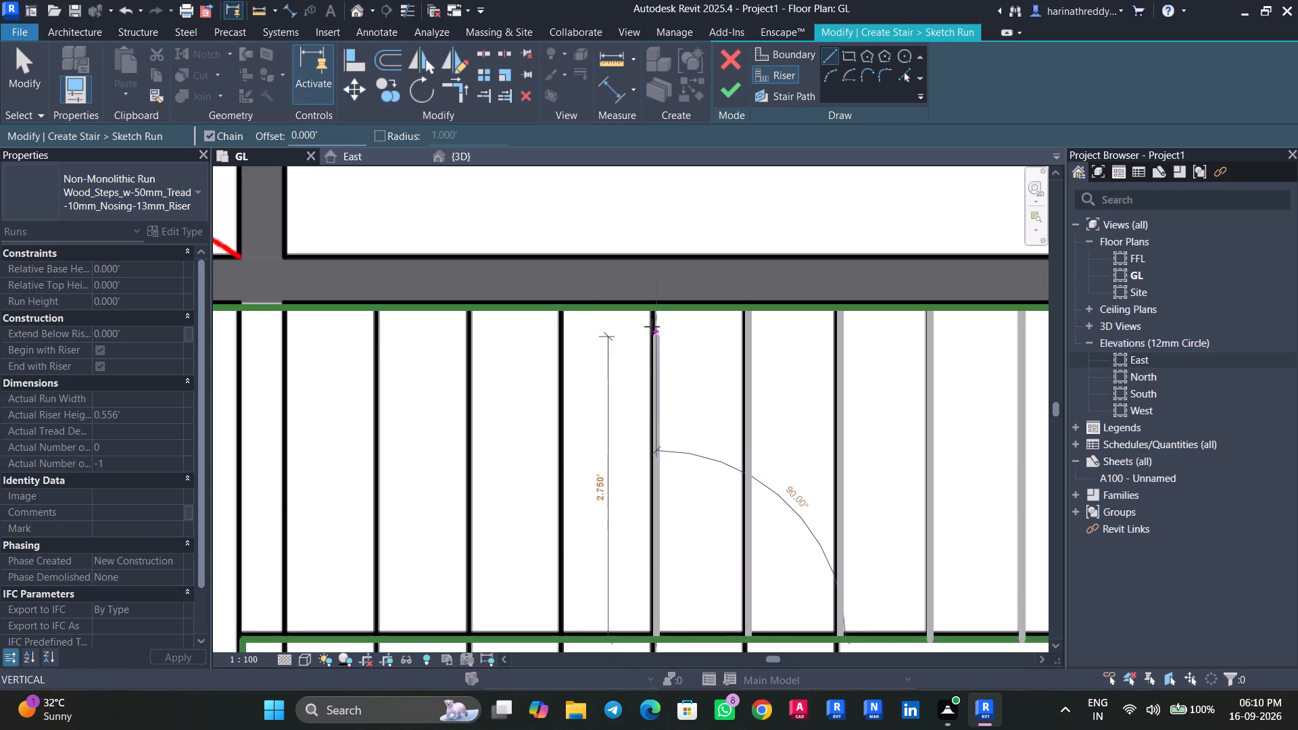
click(652, 312)
key(Escape)
middle_drag(610, 563, 727, 546)
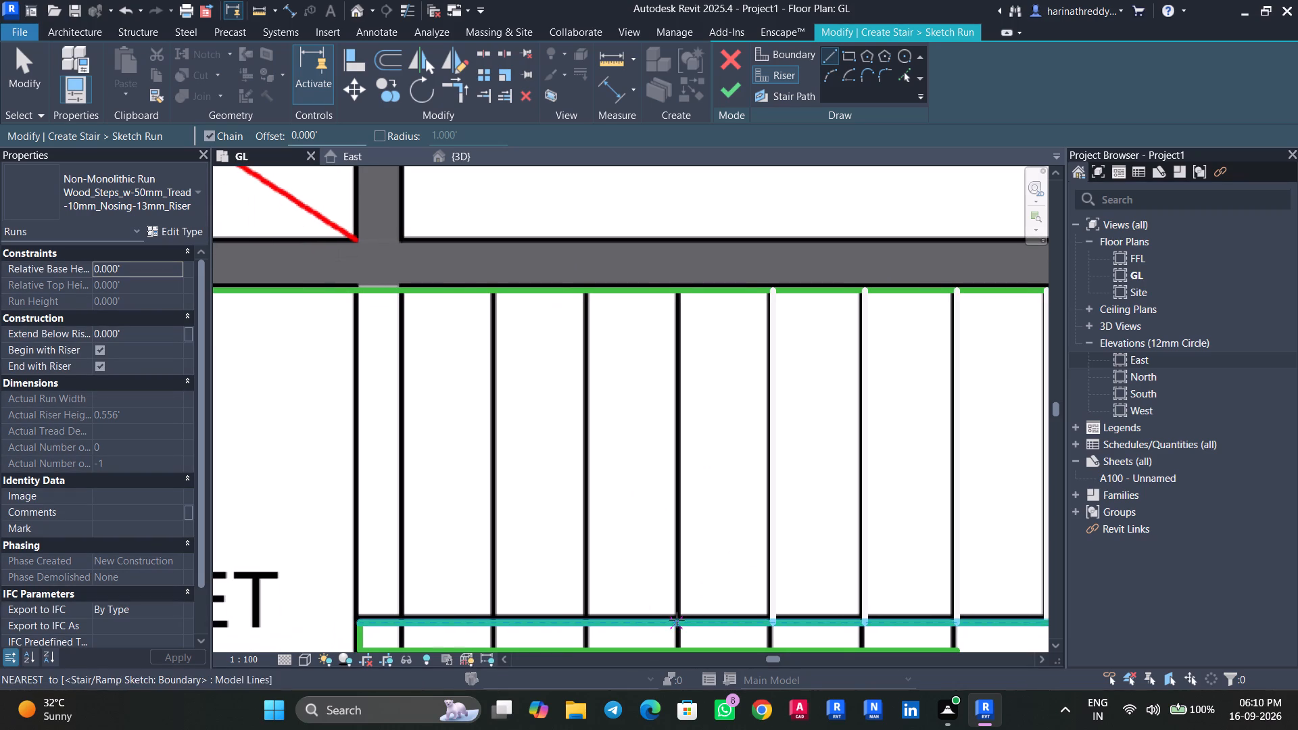
click(677, 620)
click(667, 297)
key(Escape)
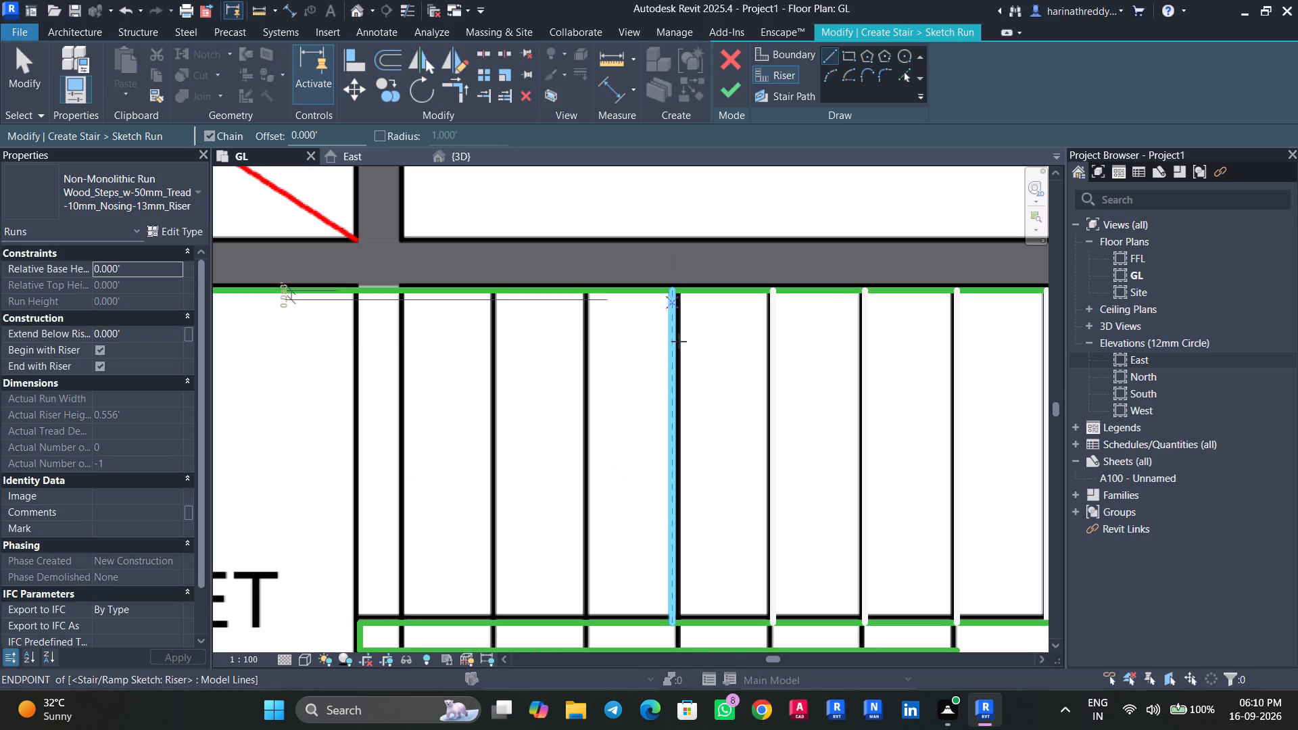
key(Escape)
Nudge the sixth to ninth risers of the longer flight so they line up with the plan's tread lines.
click(666, 378)
key(Right)
key(Escape)
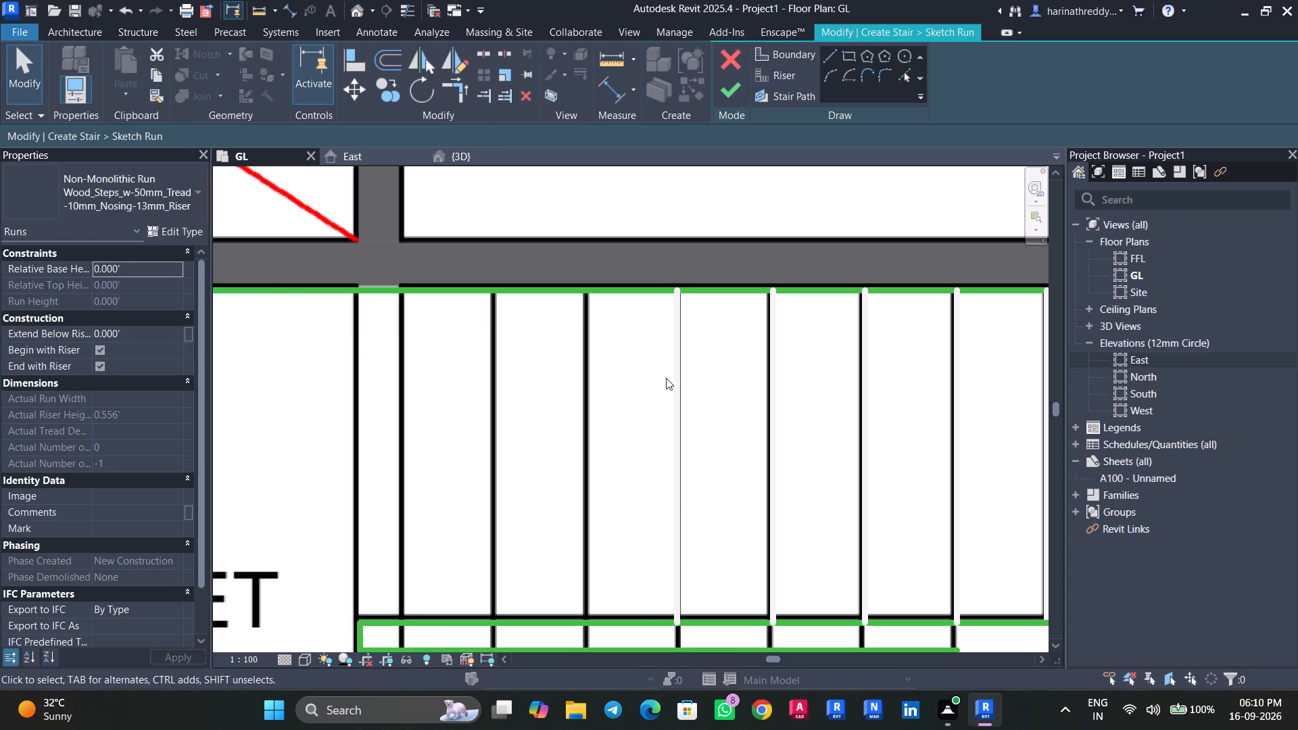
click(775, 426)
key(Left)
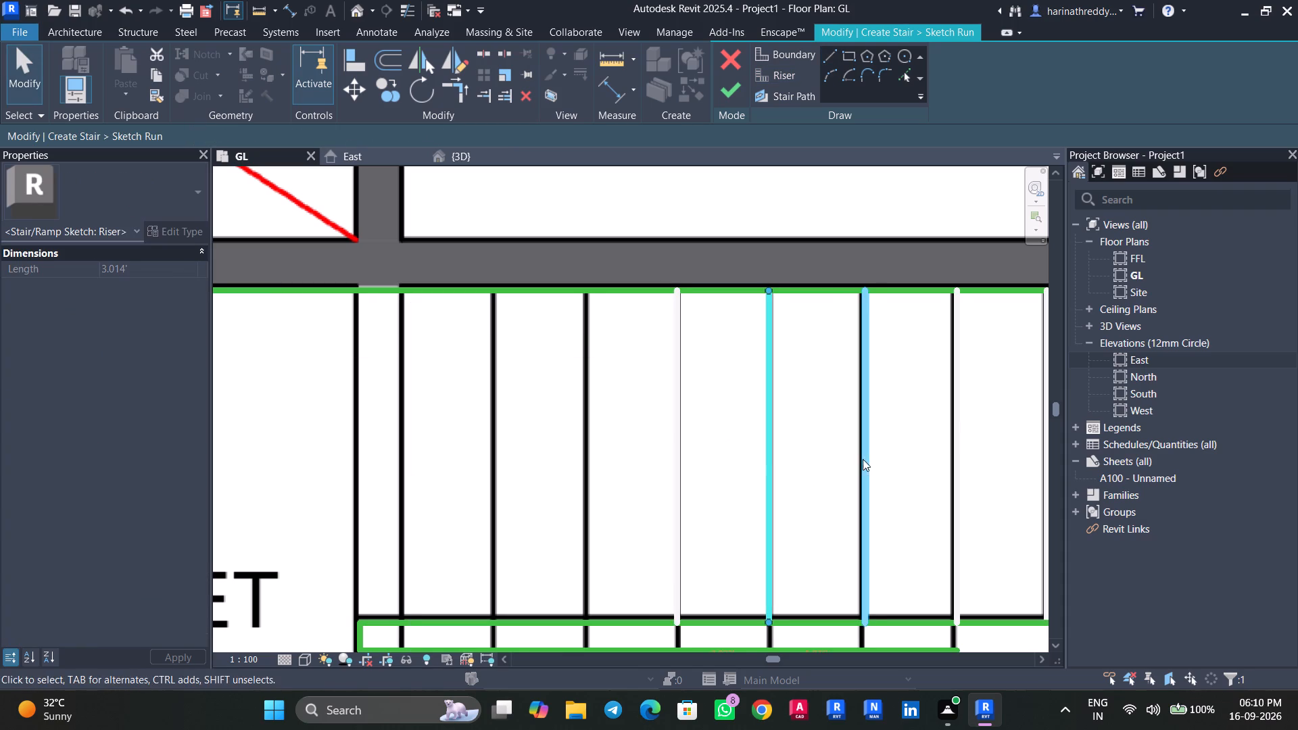
key(Escape)
click(866, 460)
key(Left)
click(953, 466)
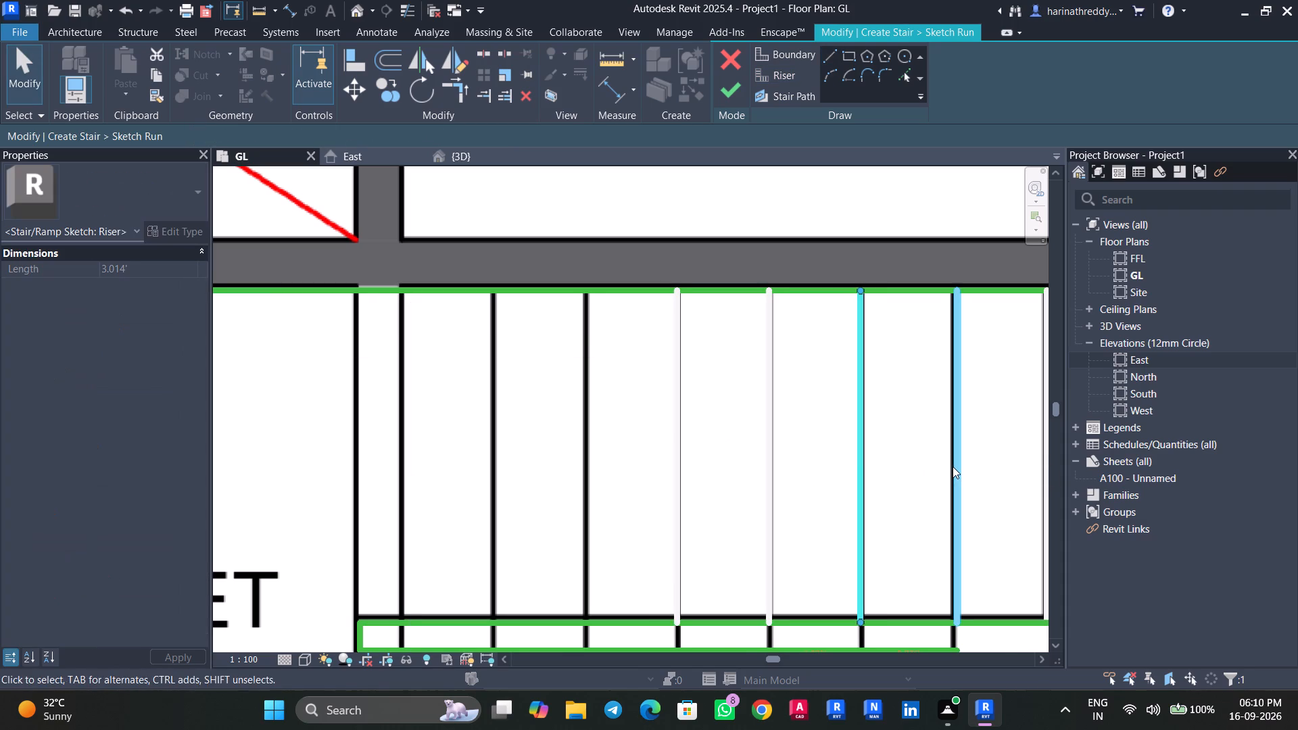
key(Left)
Sketch the tenth and eleventh risers, each about 3' long, continuing along the longer flight toward the toilet.
scroll(932, 500, down, 1)
middle_drag(930, 502, 887, 483)
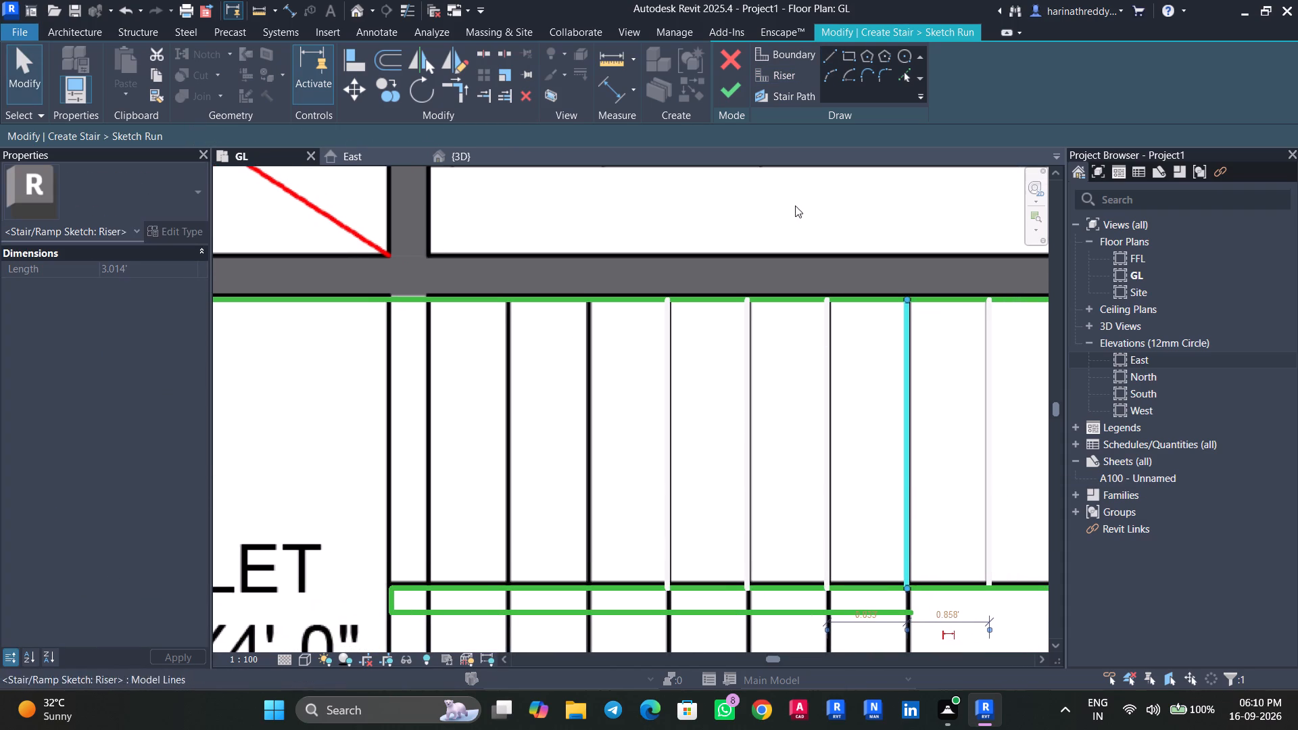
click(788, 78)
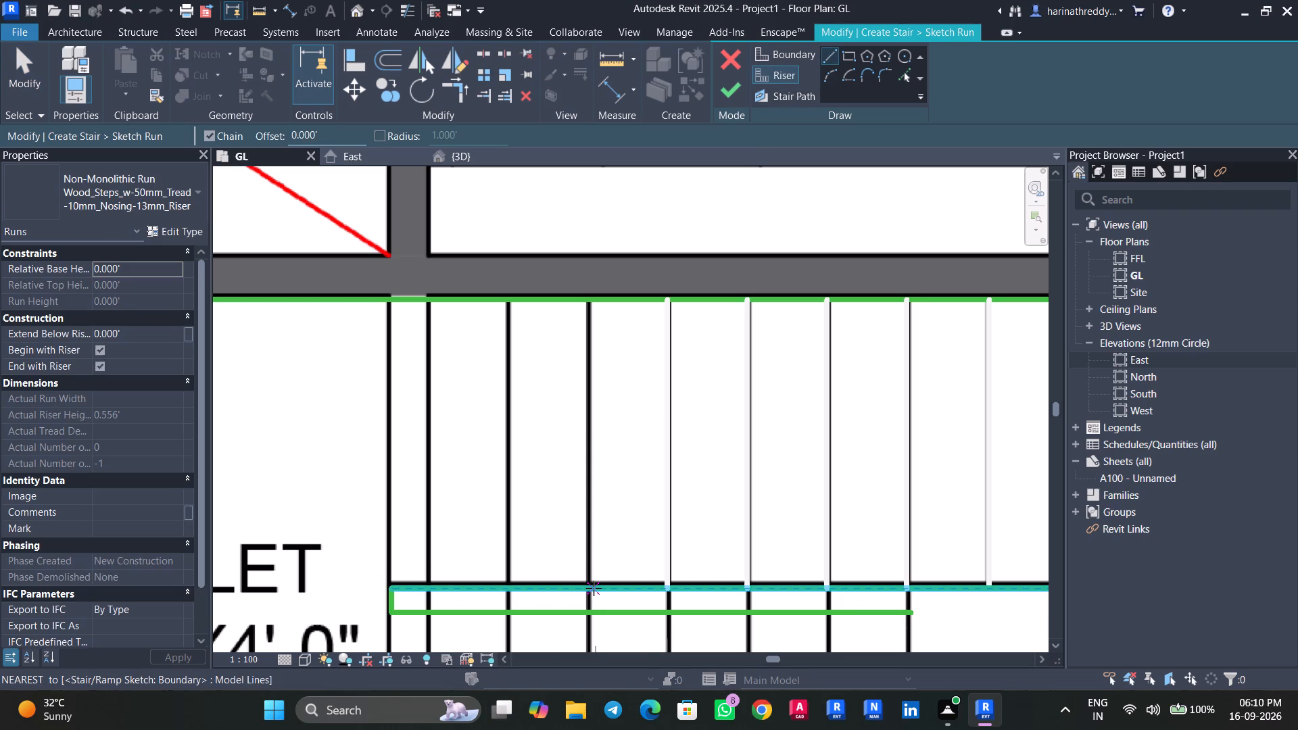
click(589, 587)
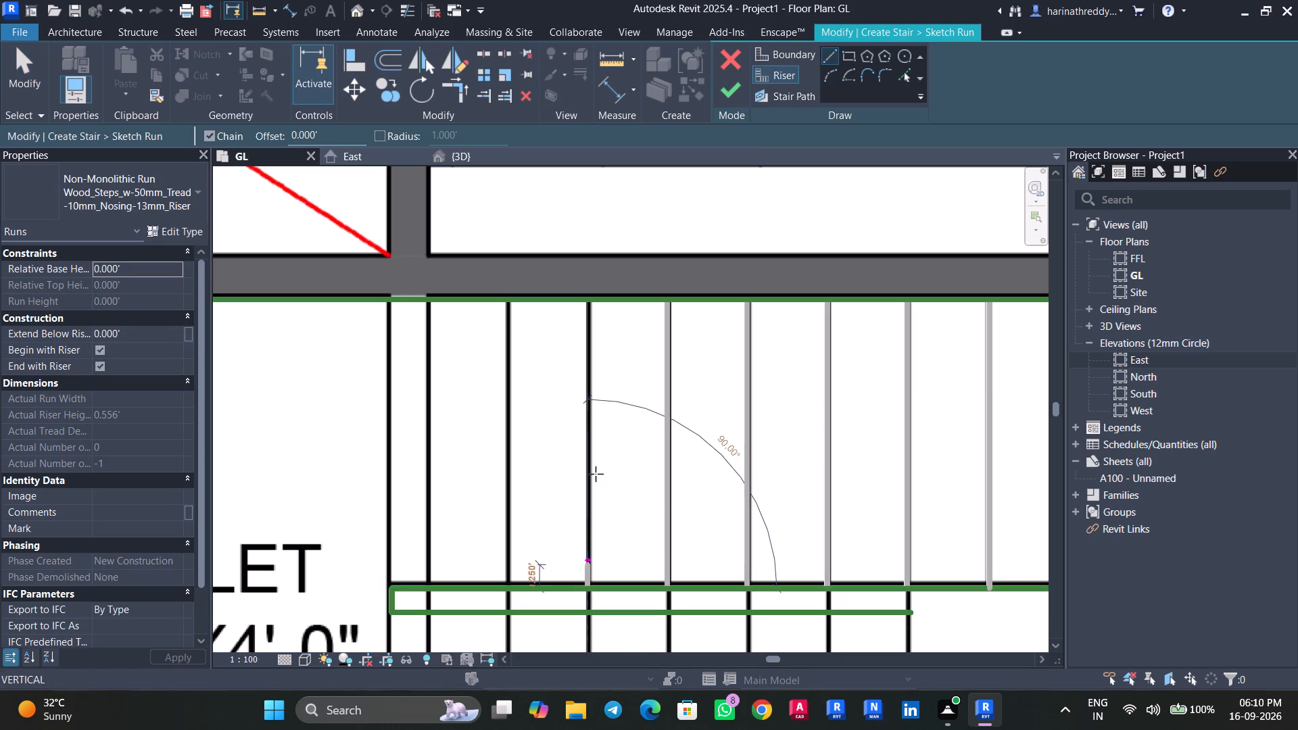
click(586, 300)
key(Escape)
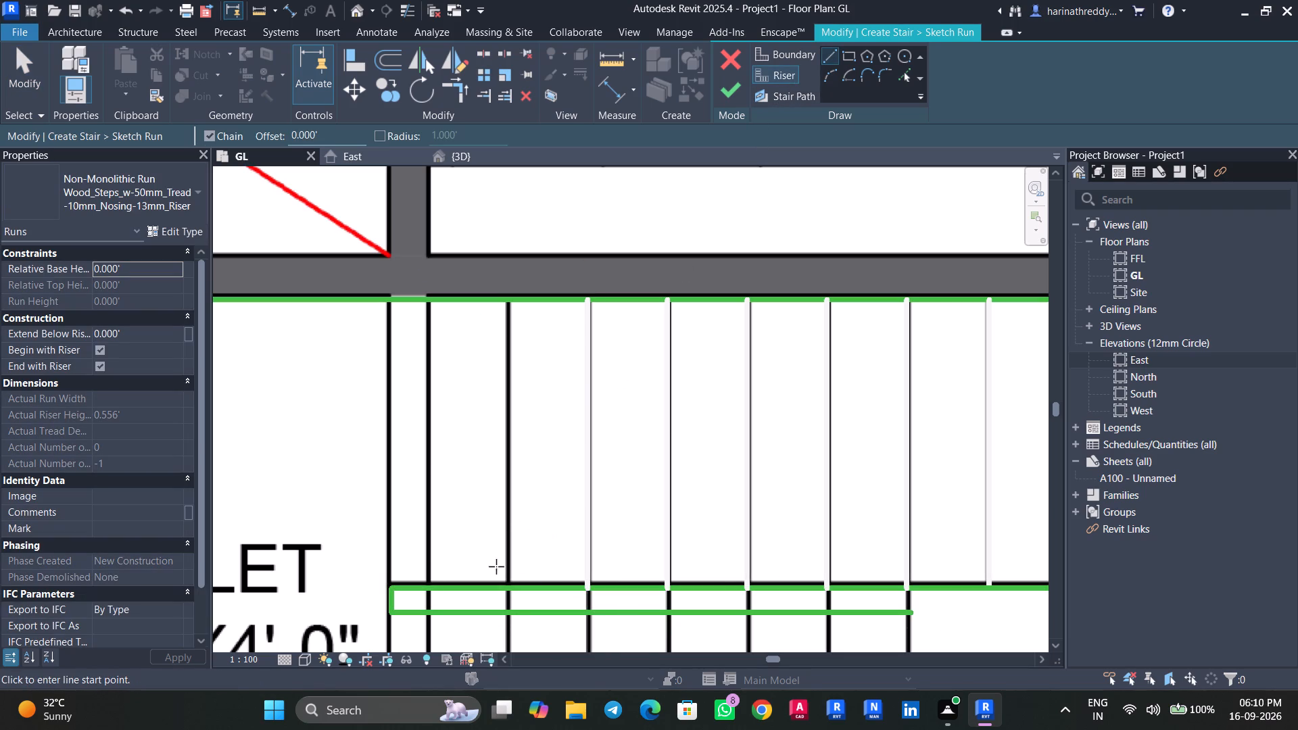
click(509, 586)
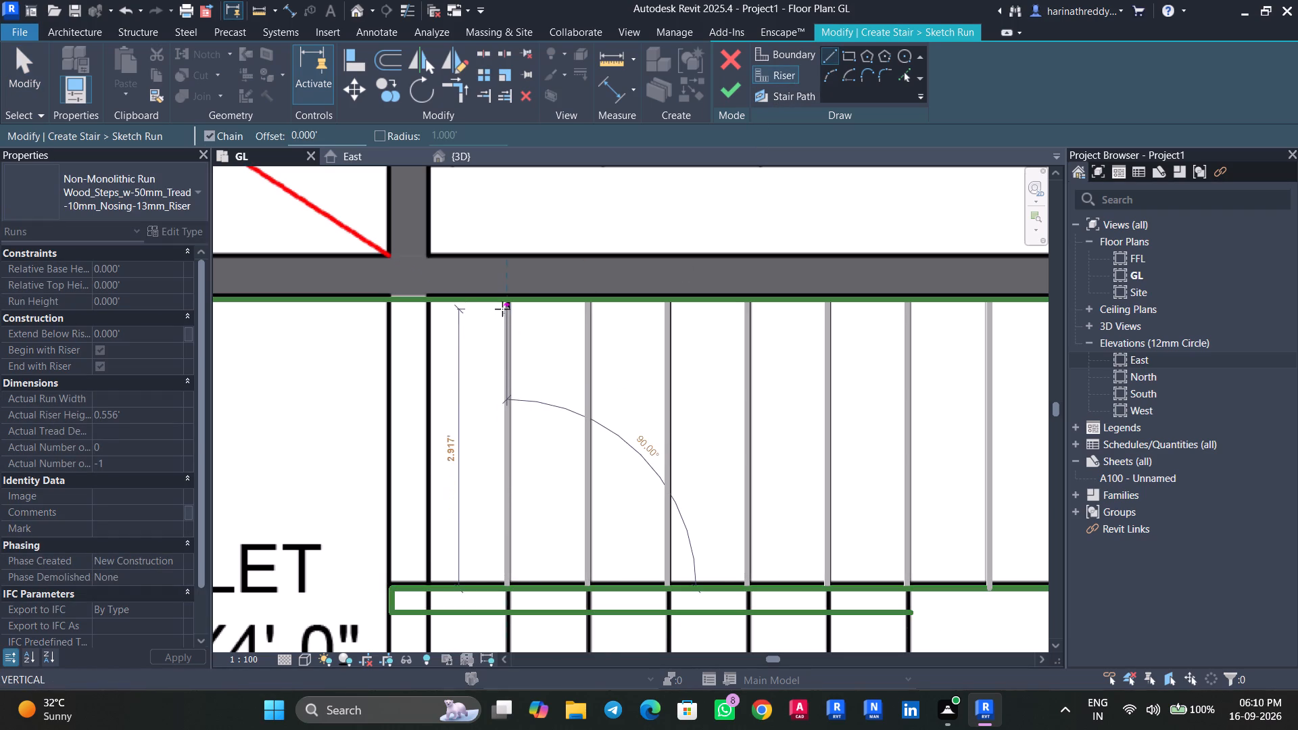
click(507, 303)
key(Escape)
Sketch the last two risers of the longer flight, each about 3' long, over the two closely spaced plan lines beside the toilet.
middle_drag(584, 497, 694, 501)
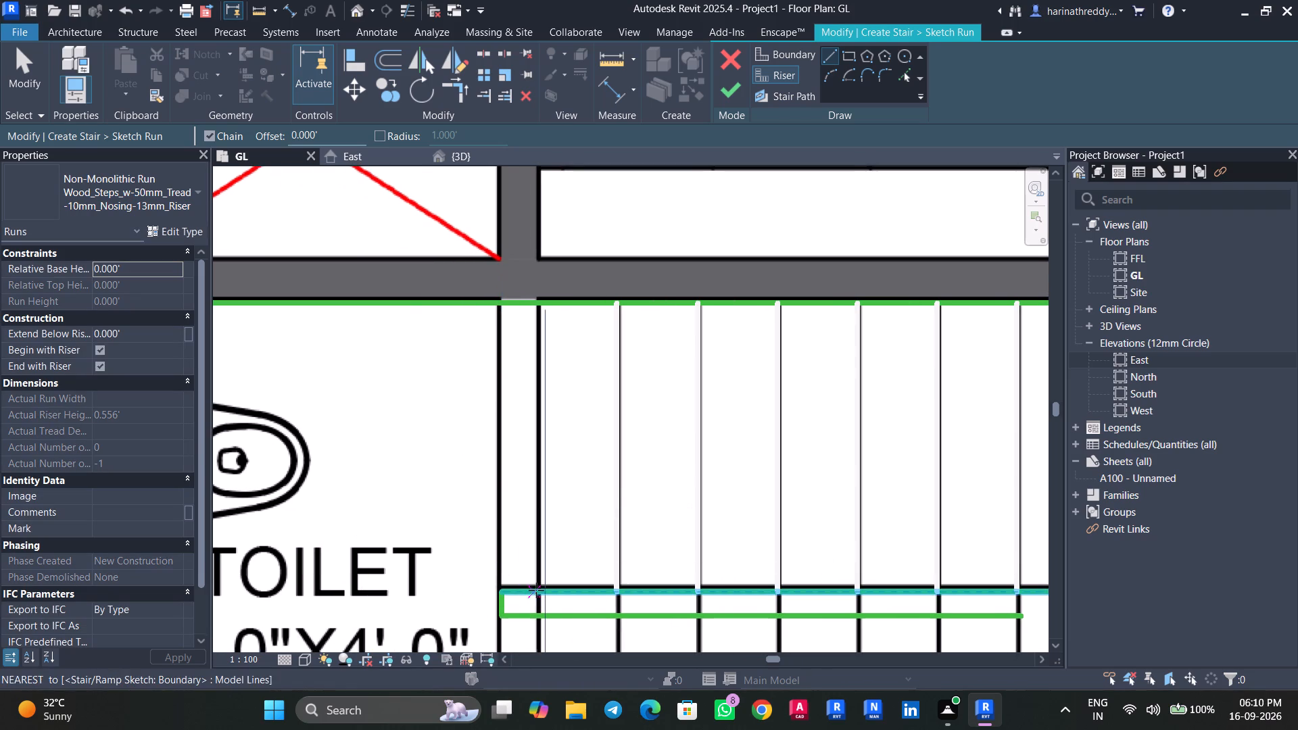
scroll(533, 588, down, 1)
scroll(533, 588, up, 8)
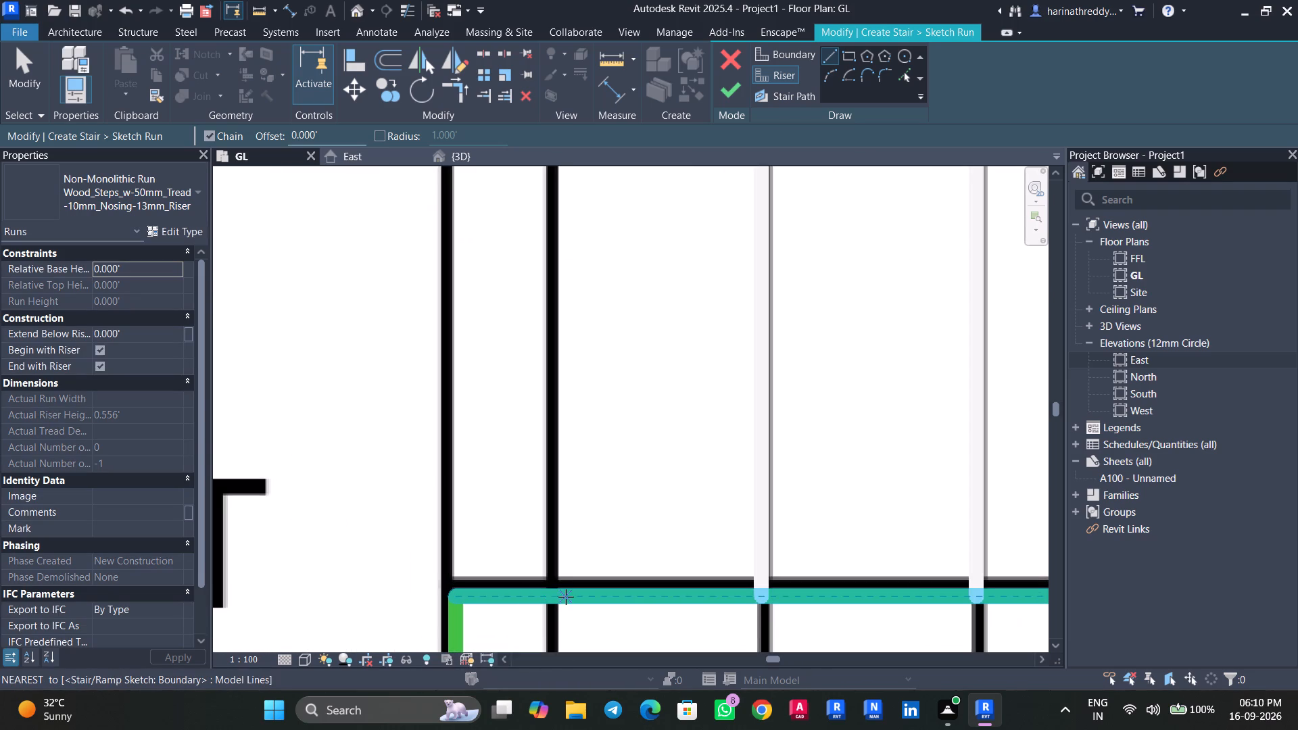
click(552, 596)
scroll(548, 533, down, 8)
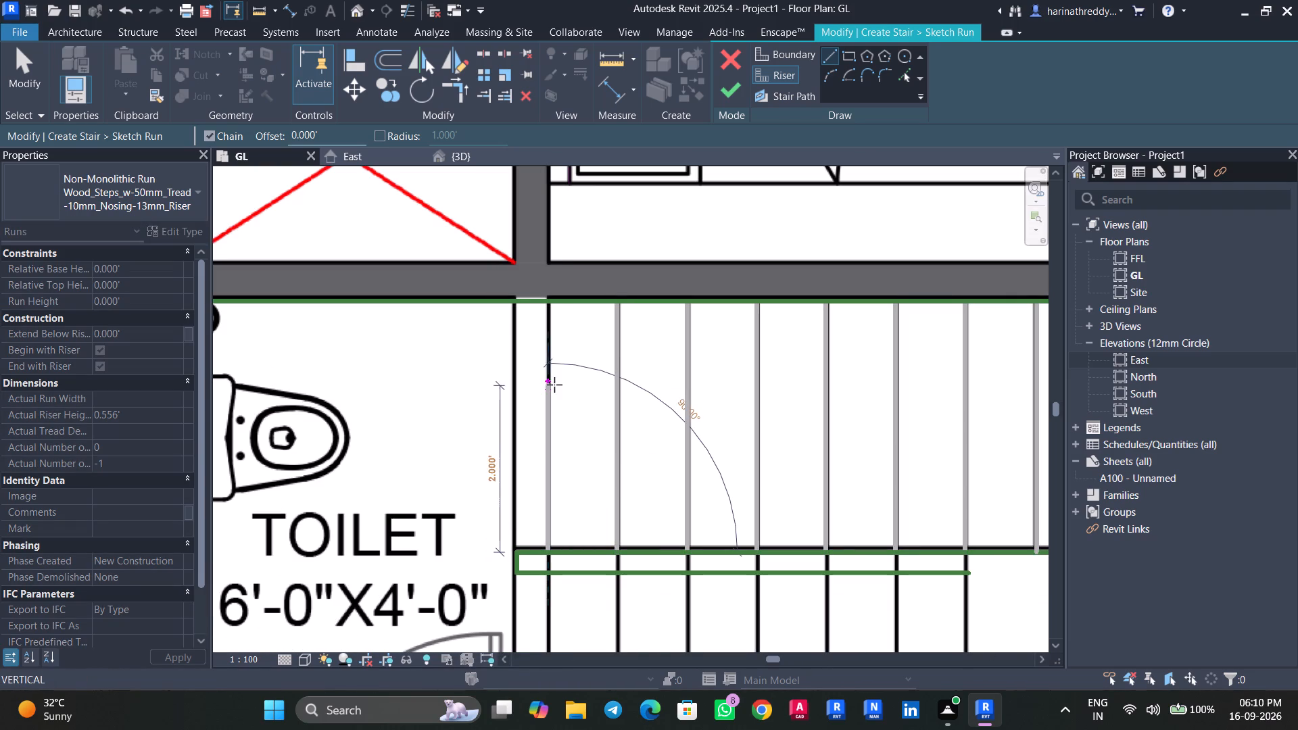
click(552, 301)
key(Escape)
middle_drag(561, 473, 607, 438)
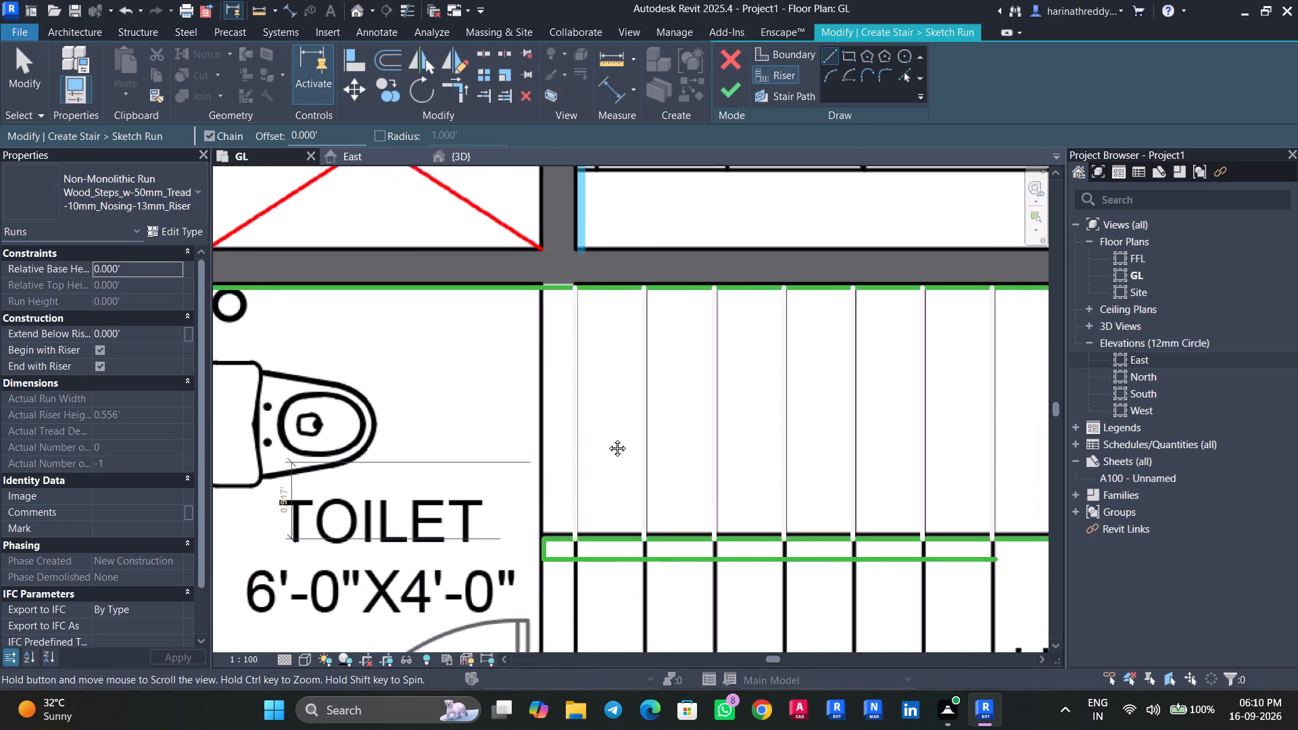
middle_drag(607, 438, 667, 391)
click(621, 468)
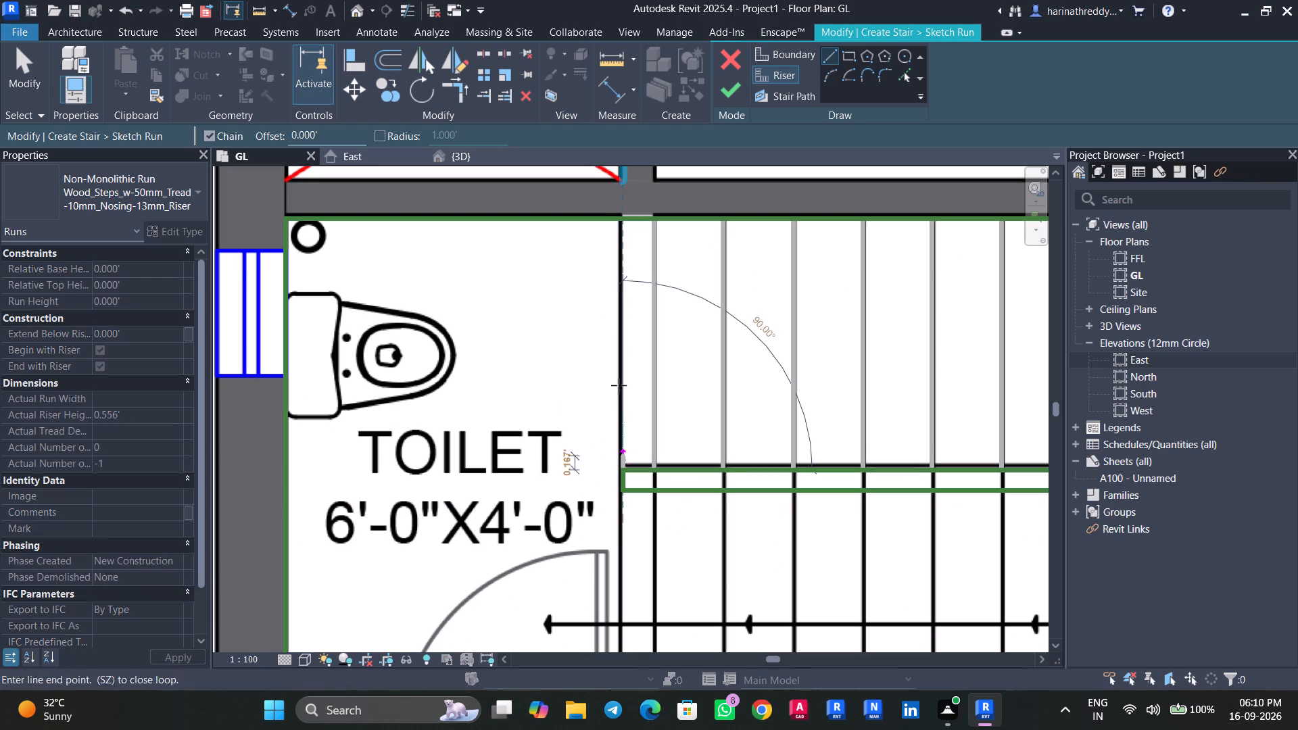
click(617, 218)
key(Escape)
key(Escape)
Nudge the longer flight's last riser toward the toilet so it lines up with the plan line.
click(620, 391)
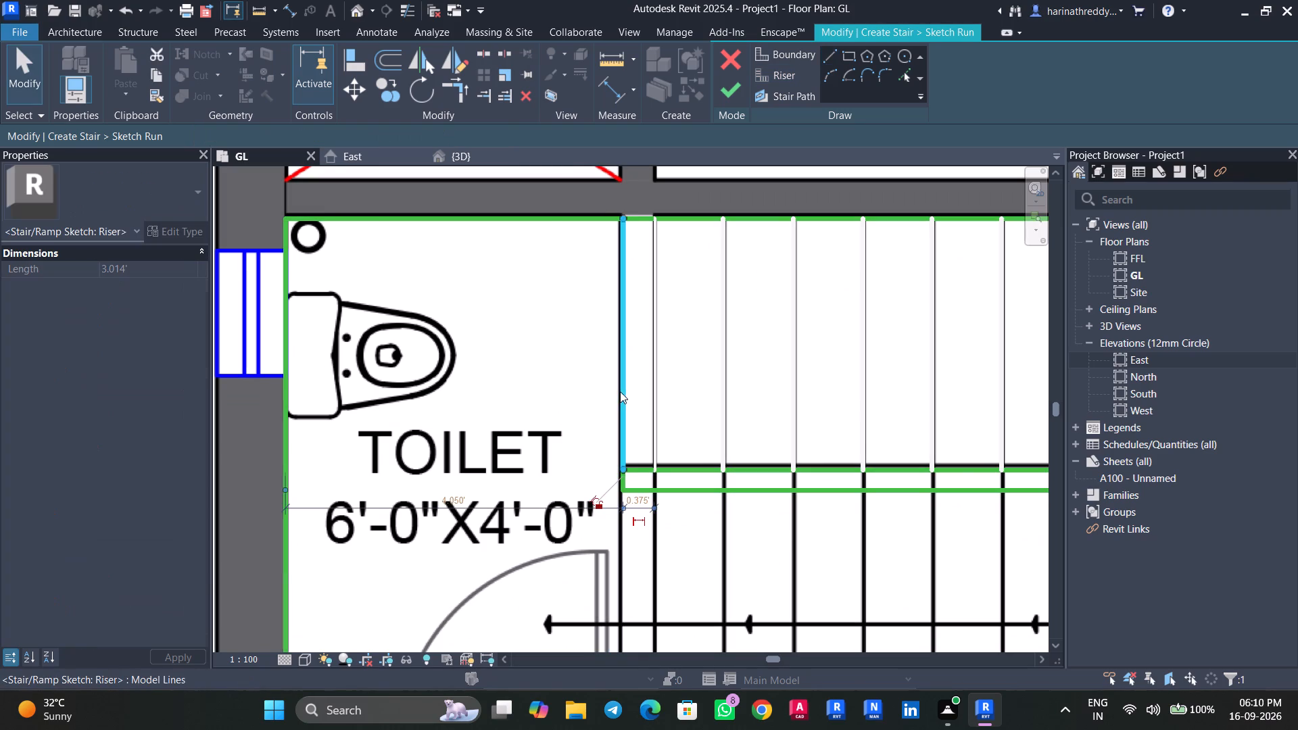
key(Left)
key(Escape)
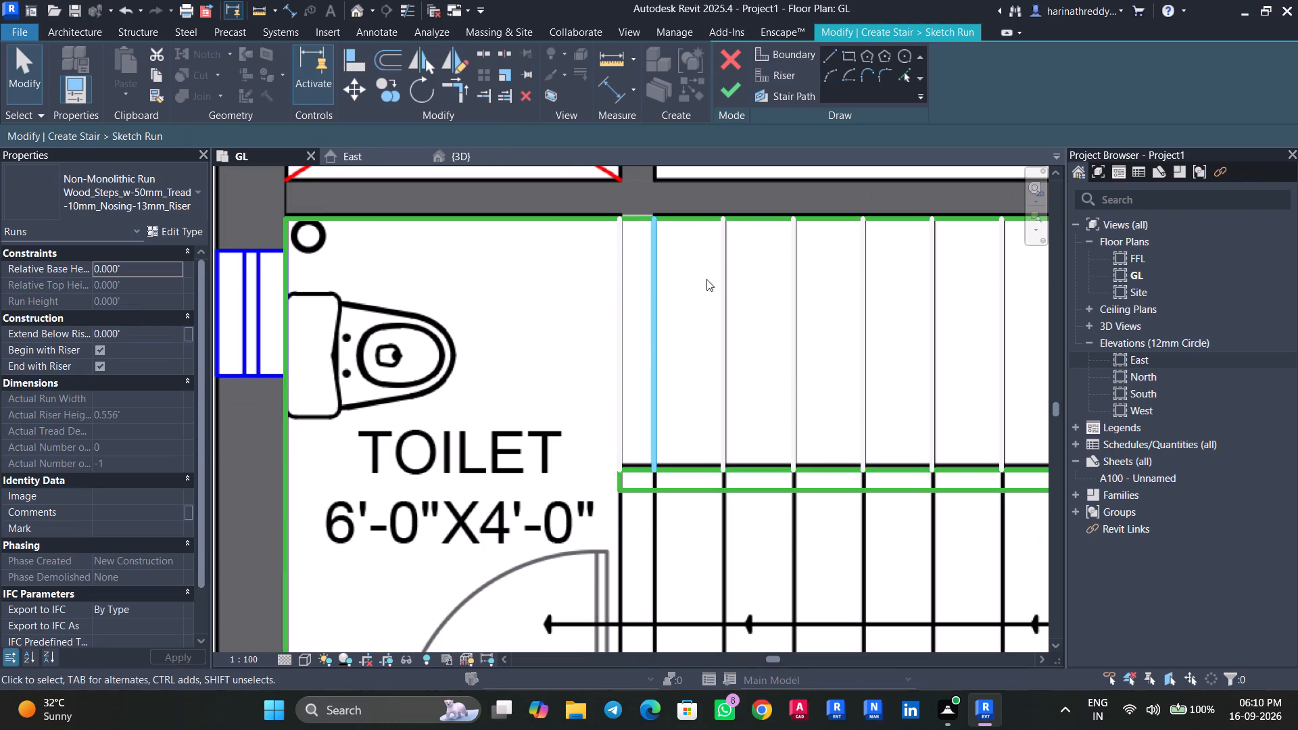
Sketch the shorter flight's first four risers from the toilet side, each about 2.7' long, between its inner and outer boundaries.
click(777, 72)
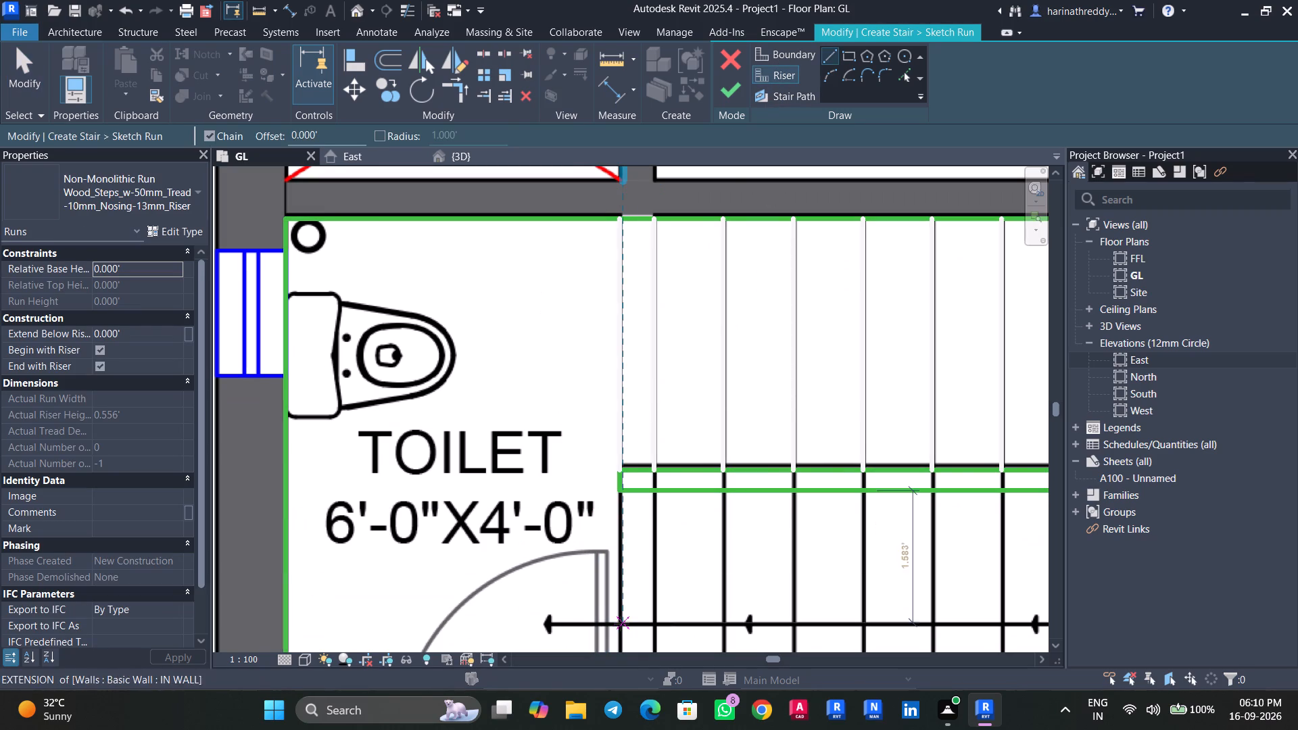
middle_drag(696, 540, 752, 295)
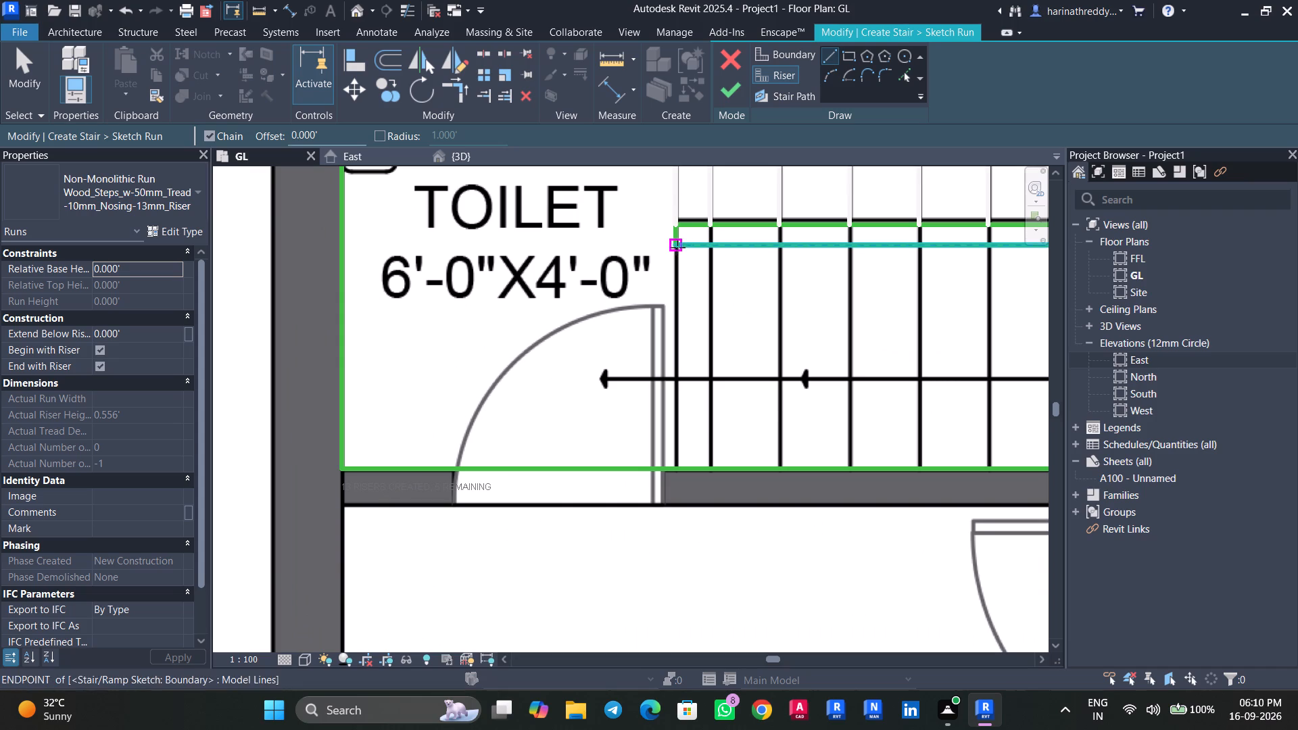
click(676, 247)
click(675, 466)
key(Escape)
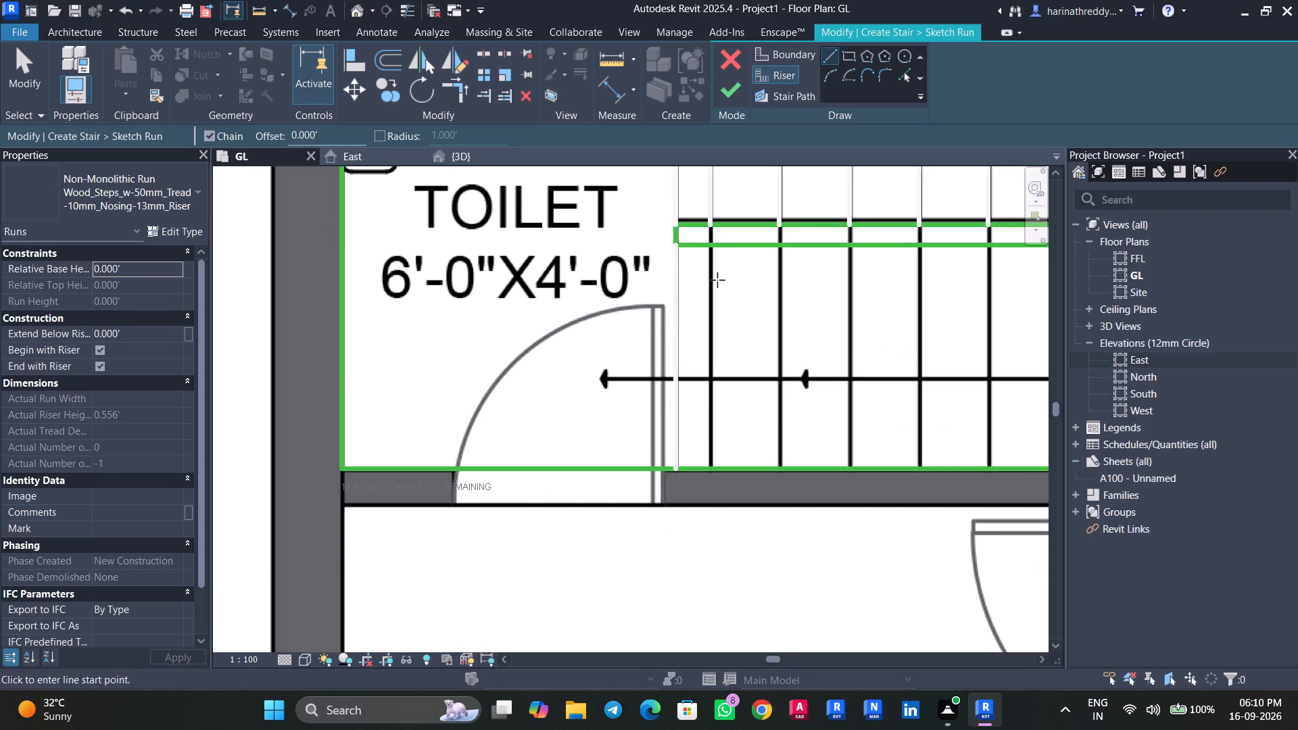
click(711, 249)
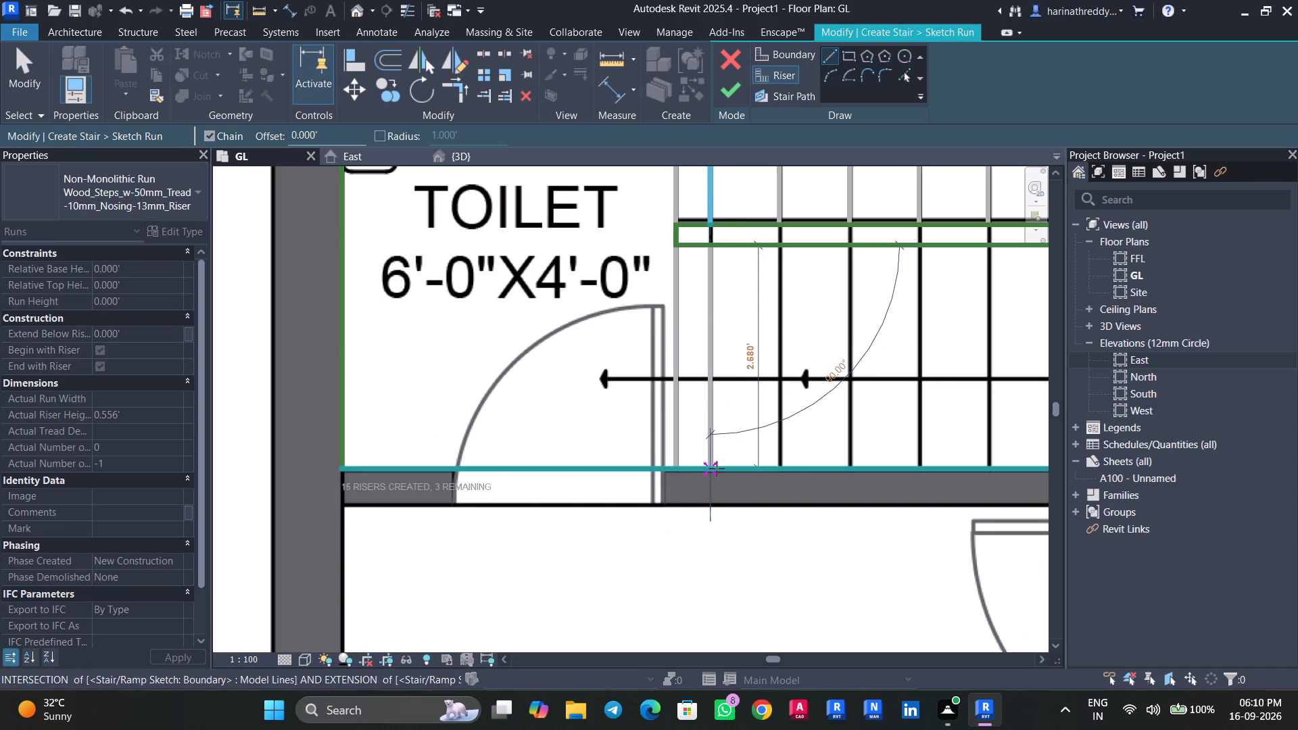
click(717, 468)
middle_drag(771, 415, 677, 464)
click(687, 293)
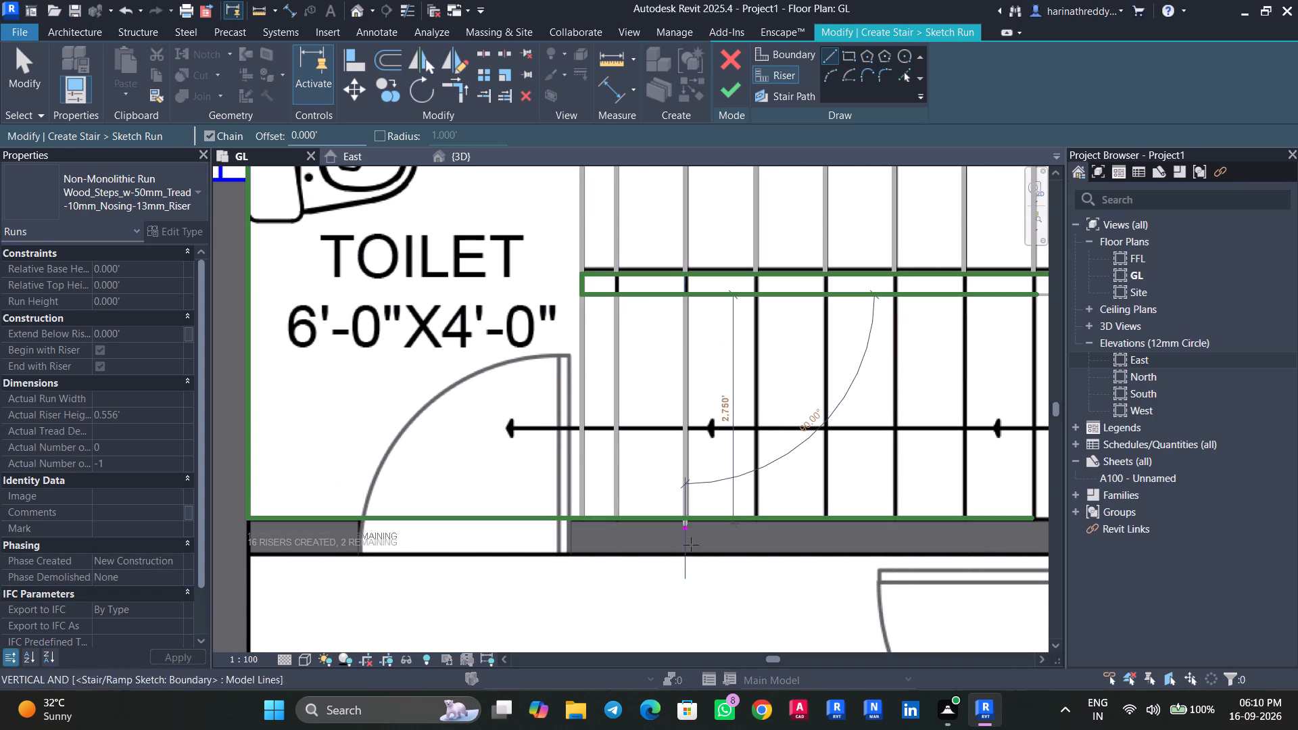
click(689, 516)
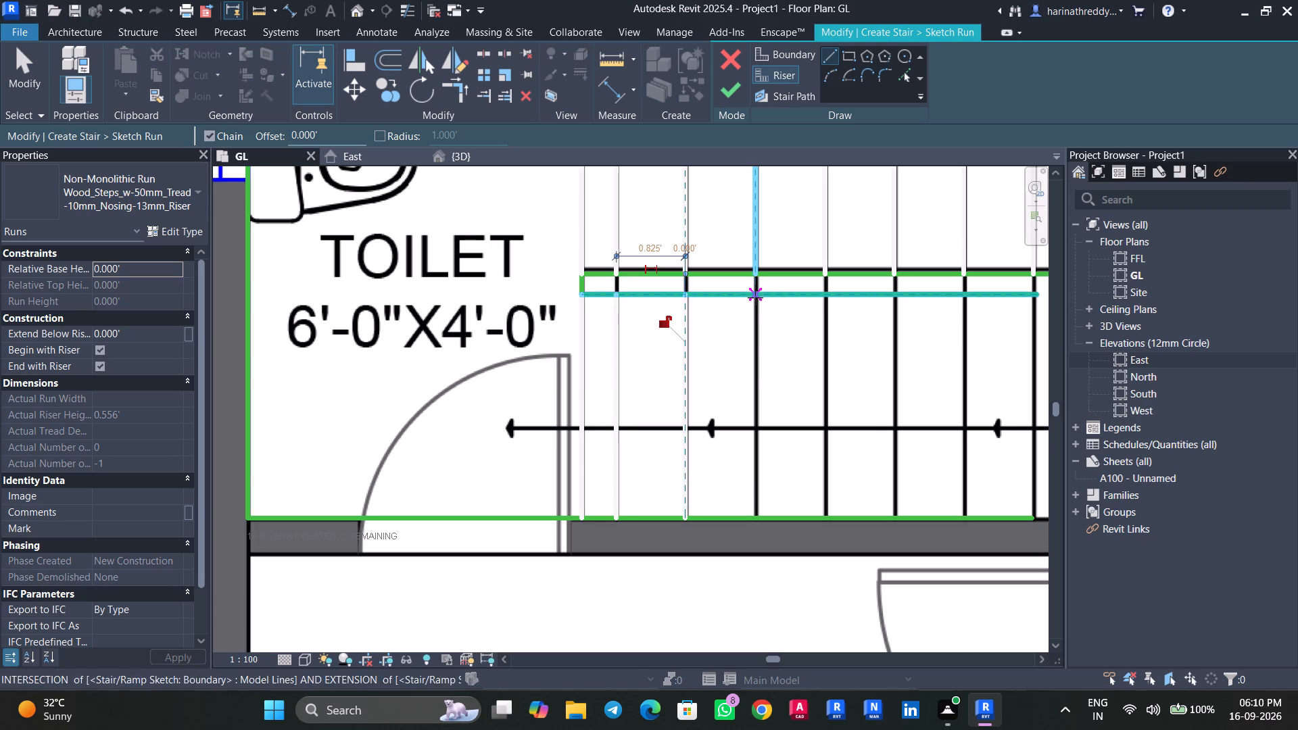
click(755, 297)
click(759, 513)
Sketch the shorter flight's remaining four risers over the plan tread lines, each about 2.7' long, ending at its foyer end.
middle_drag(803, 500, 564, 508)
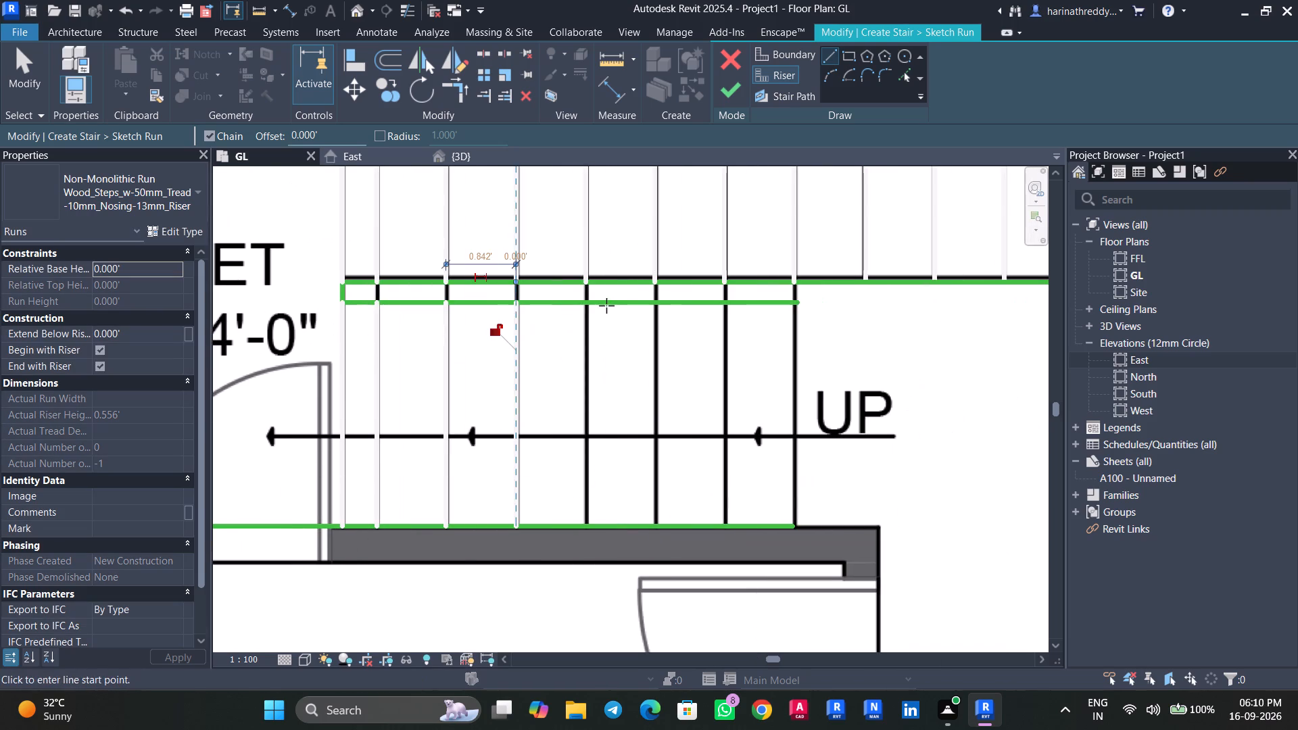
click(587, 305)
click(587, 520)
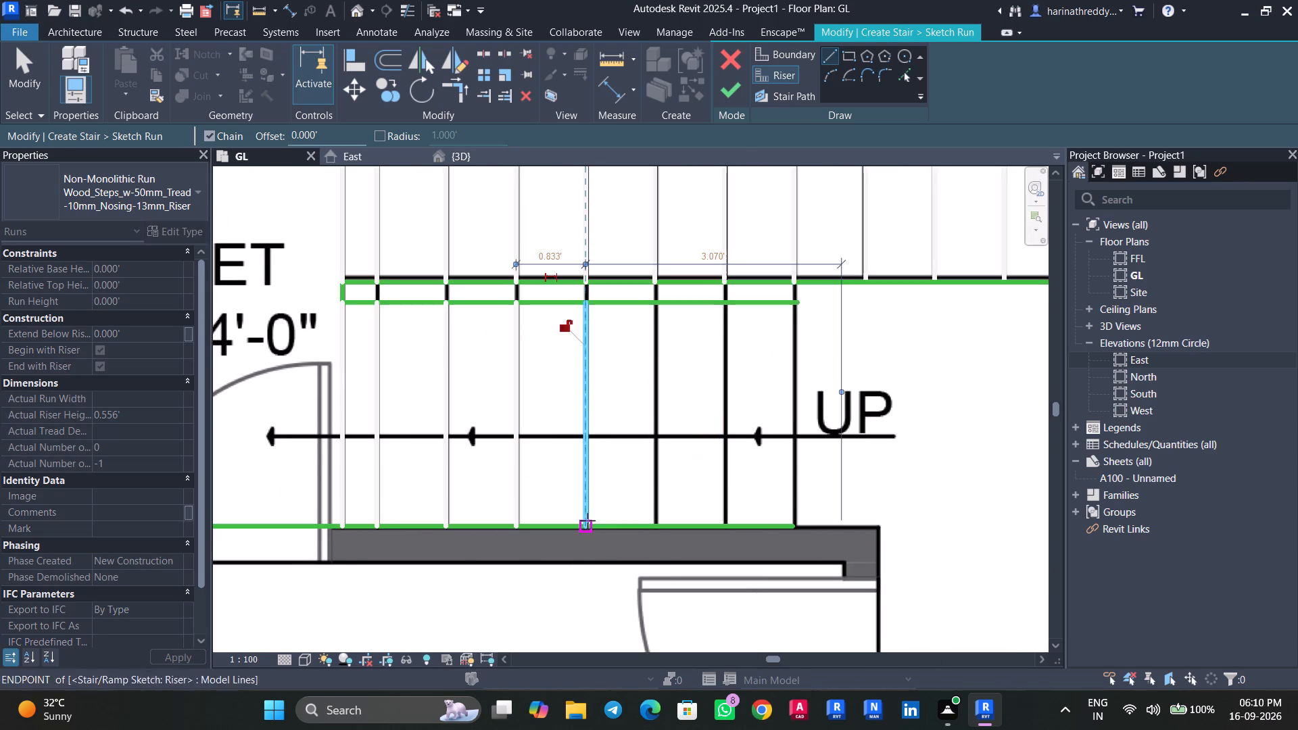
click(660, 305)
click(652, 525)
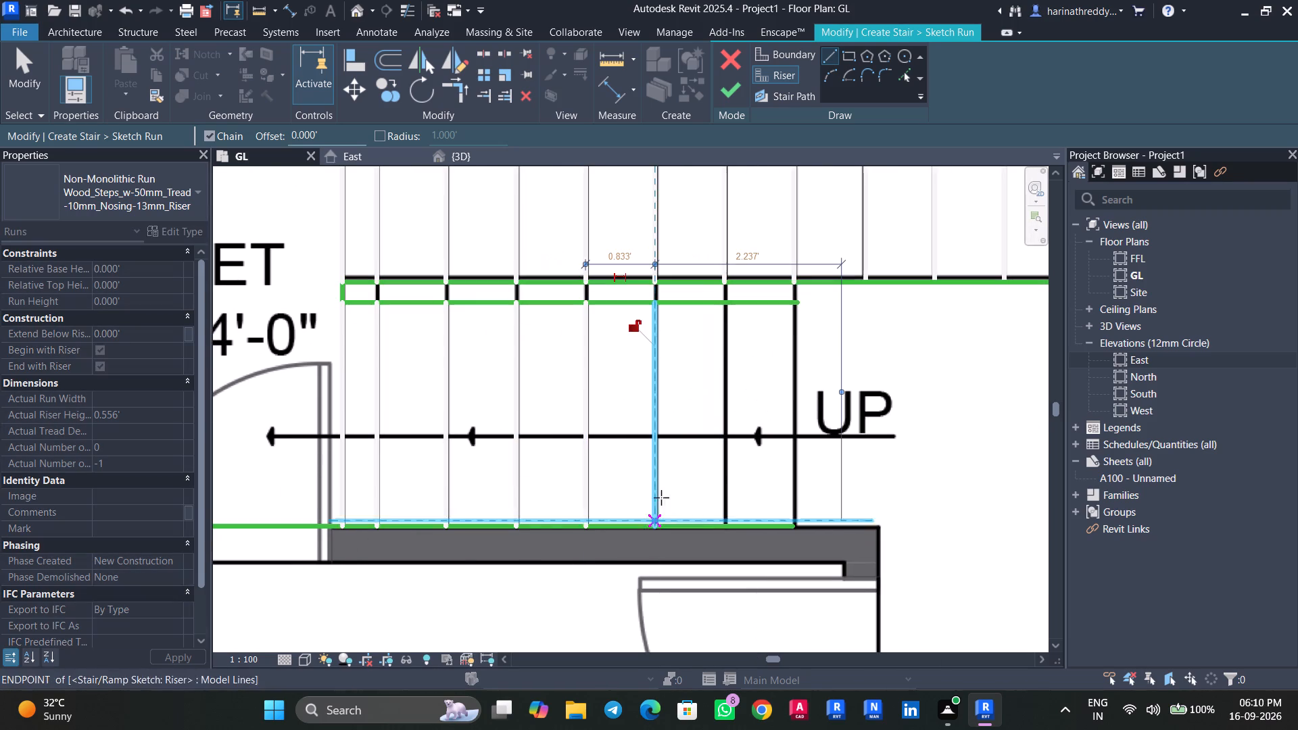
click(725, 307)
click(725, 520)
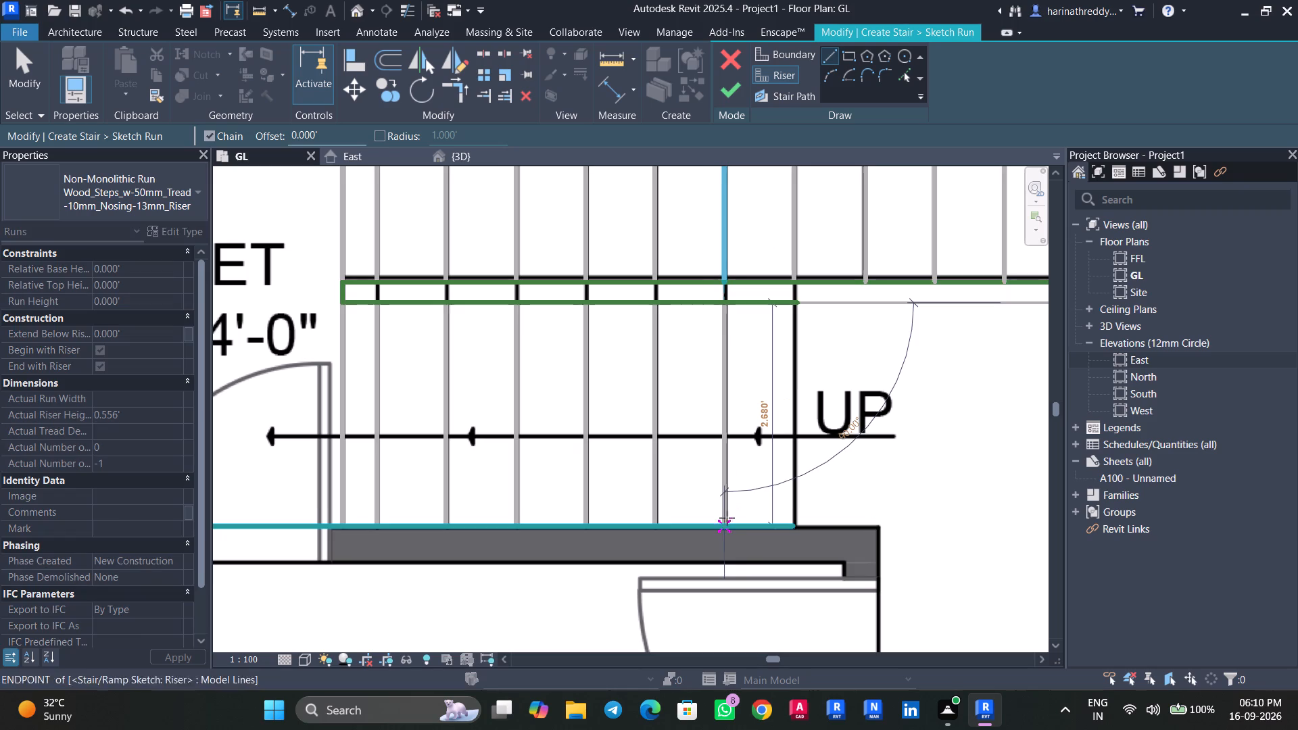
click(796, 308)
click(796, 518)
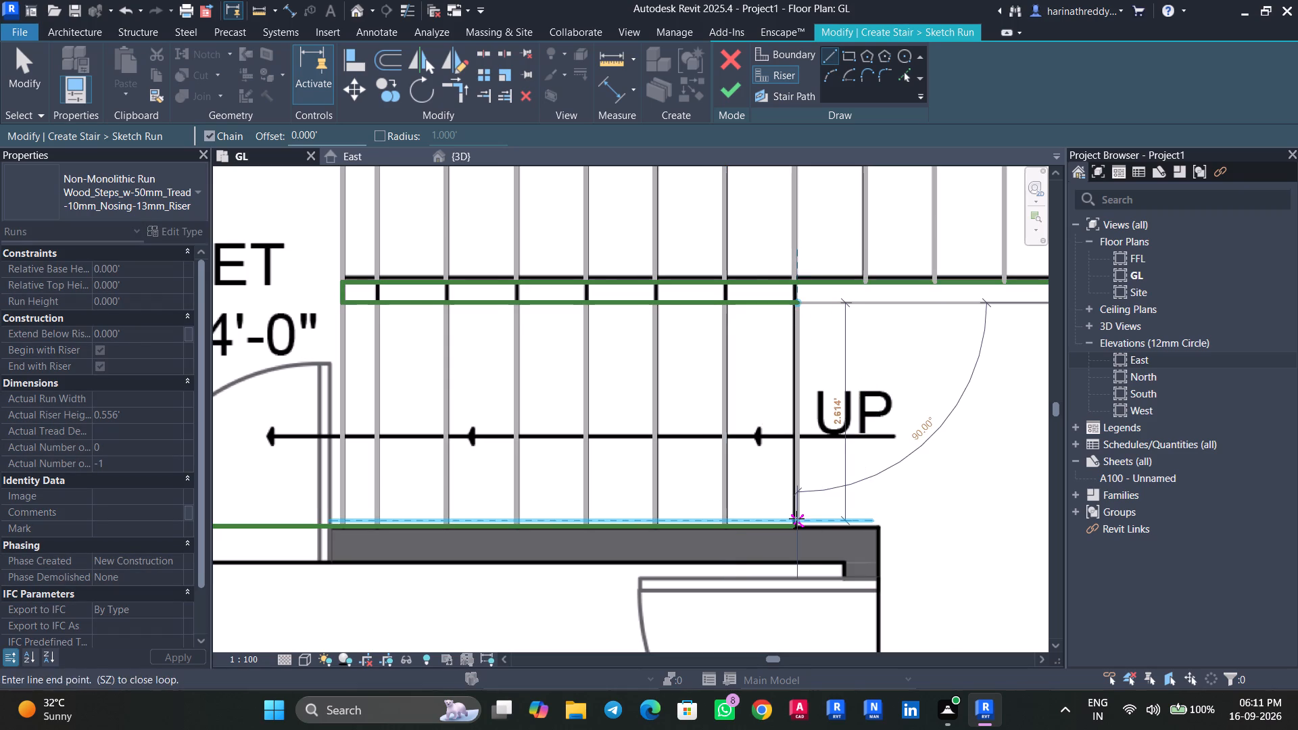
key(Escape)
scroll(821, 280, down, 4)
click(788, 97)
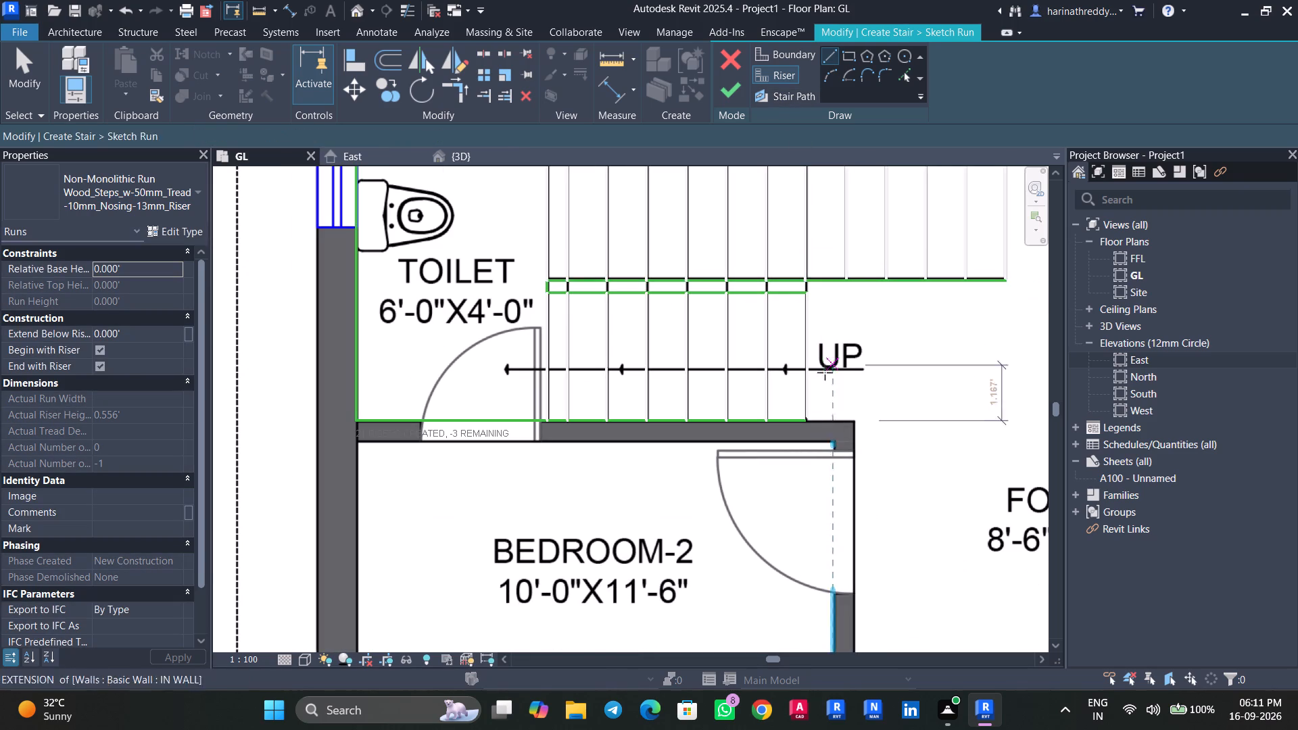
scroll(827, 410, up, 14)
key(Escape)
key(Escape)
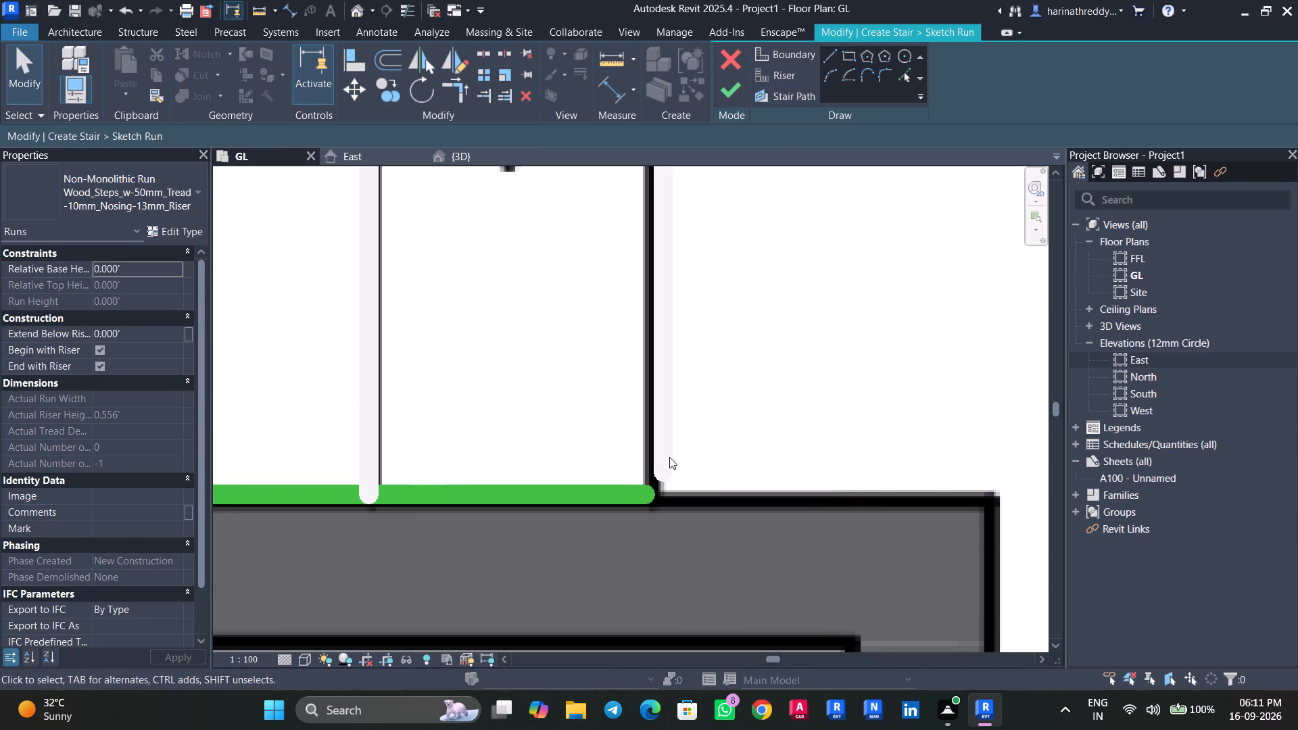
Extend the shorter flight's foyer-end riser to the outer boundary line, and stretch that boundary's end to meet the riser.
click(665, 458)
drag(660, 472, 663, 491)
key(Escape)
click(624, 490)
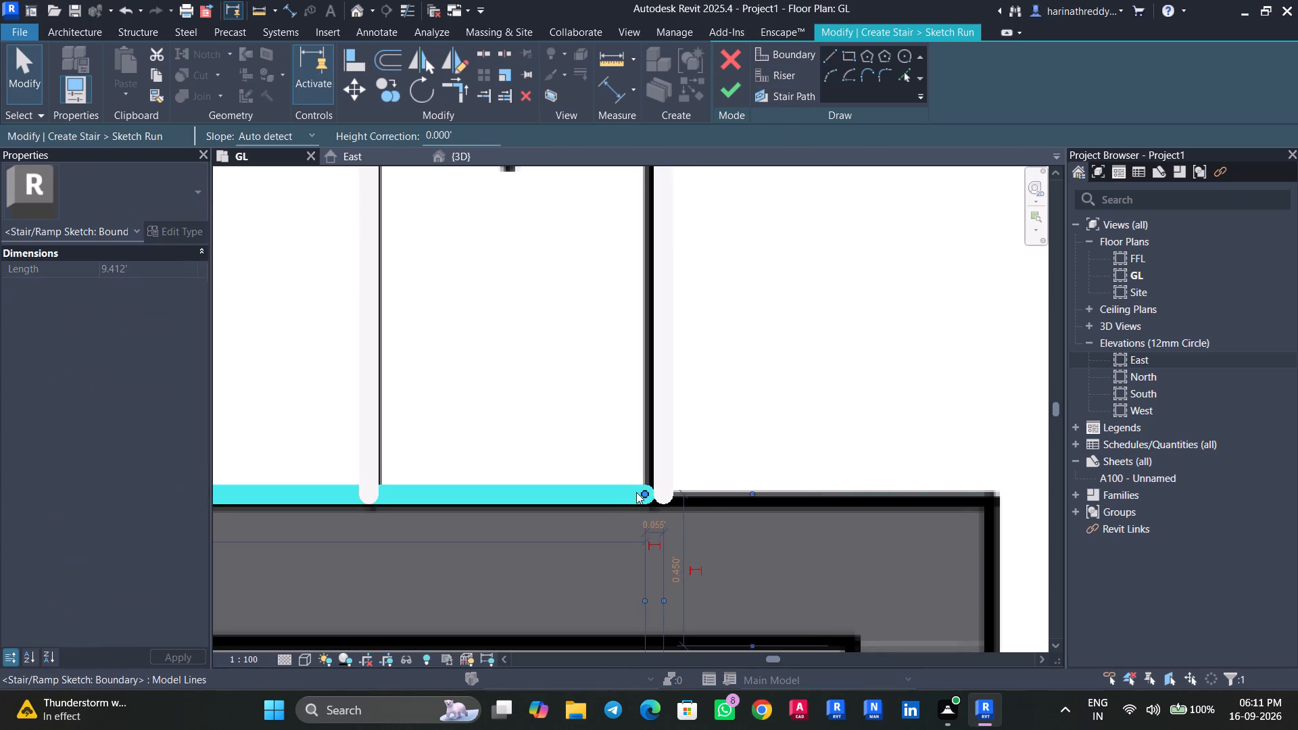
drag(646, 493, 660, 497)
key(Escape)
Nudge the shorter flight's foyer-end riser three increments toward the toilet, onto the plan line.
click(653, 431)
click(667, 434)
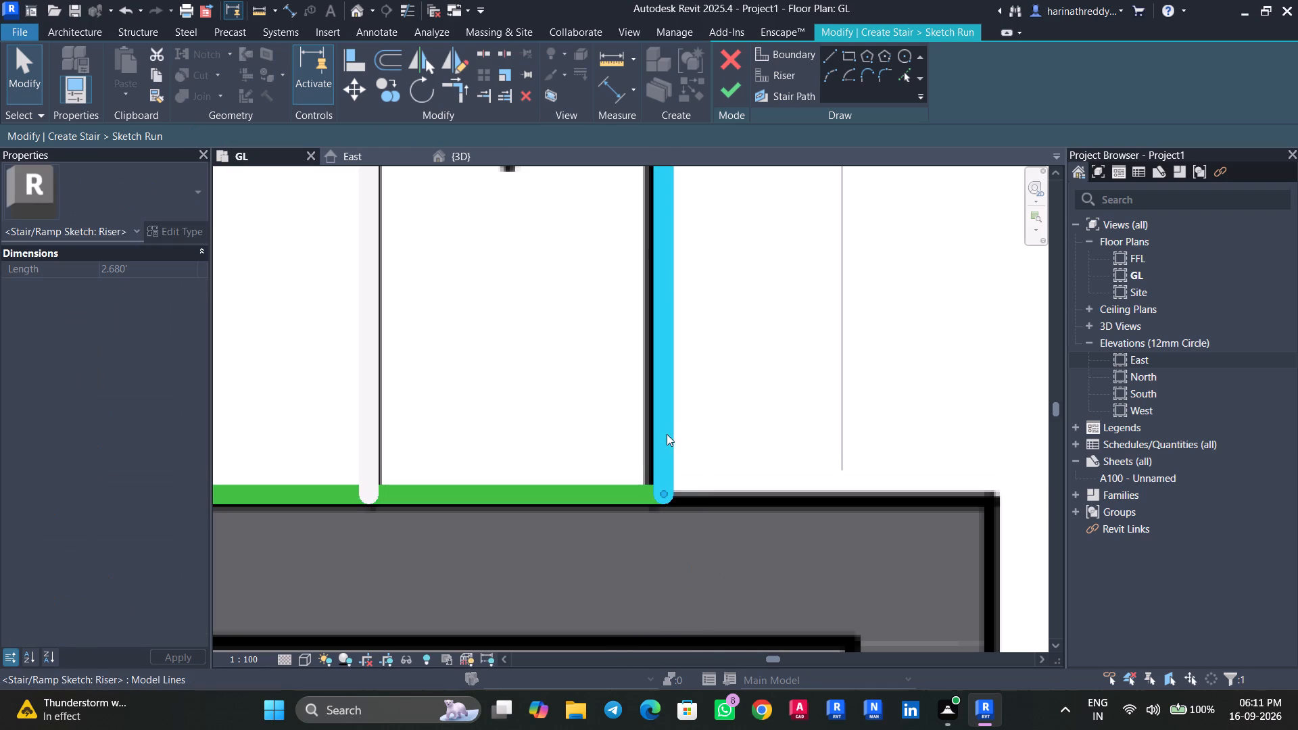
key(Left)
key(Left)
key(Left)
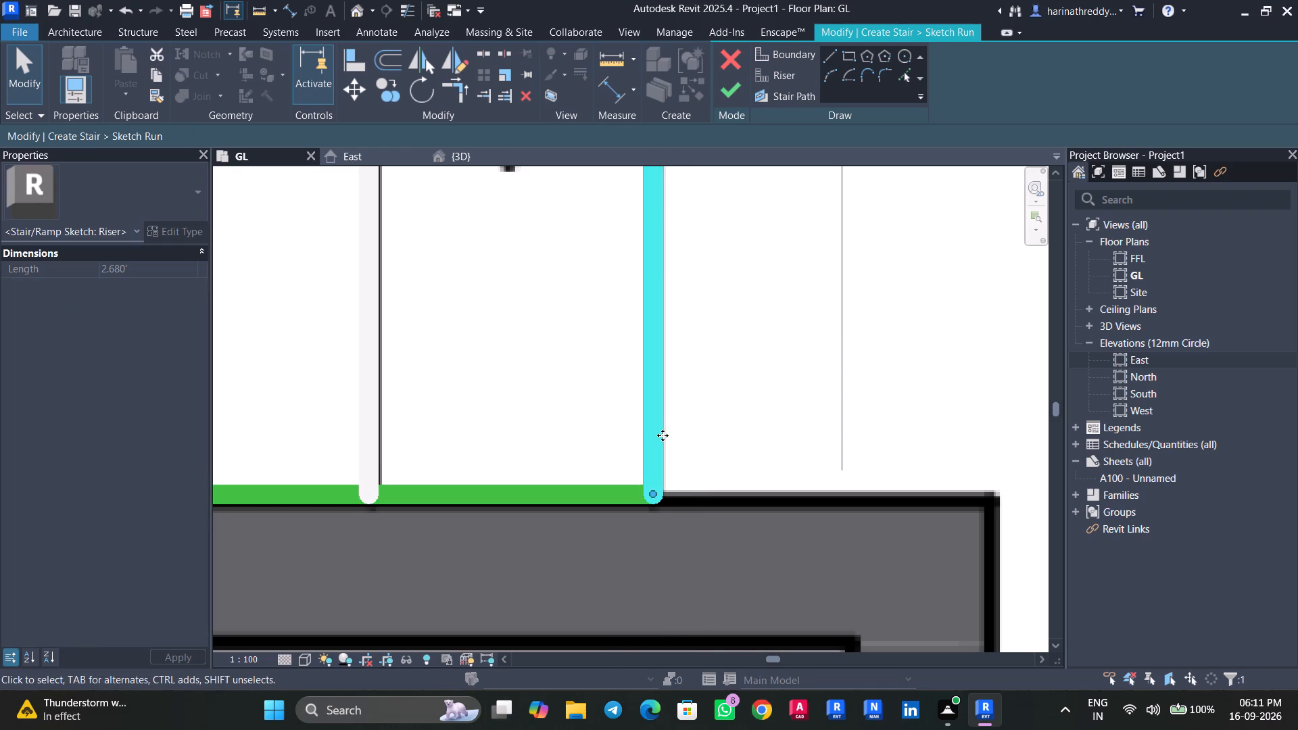
key(Escape)
Draw the U-shaped stair path from the UP end through the toilet area to the longer flight's last riser, and finish the run sketch.
scroll(739, 412, down, 5)
middle_drag(761, 413, 856, 507)
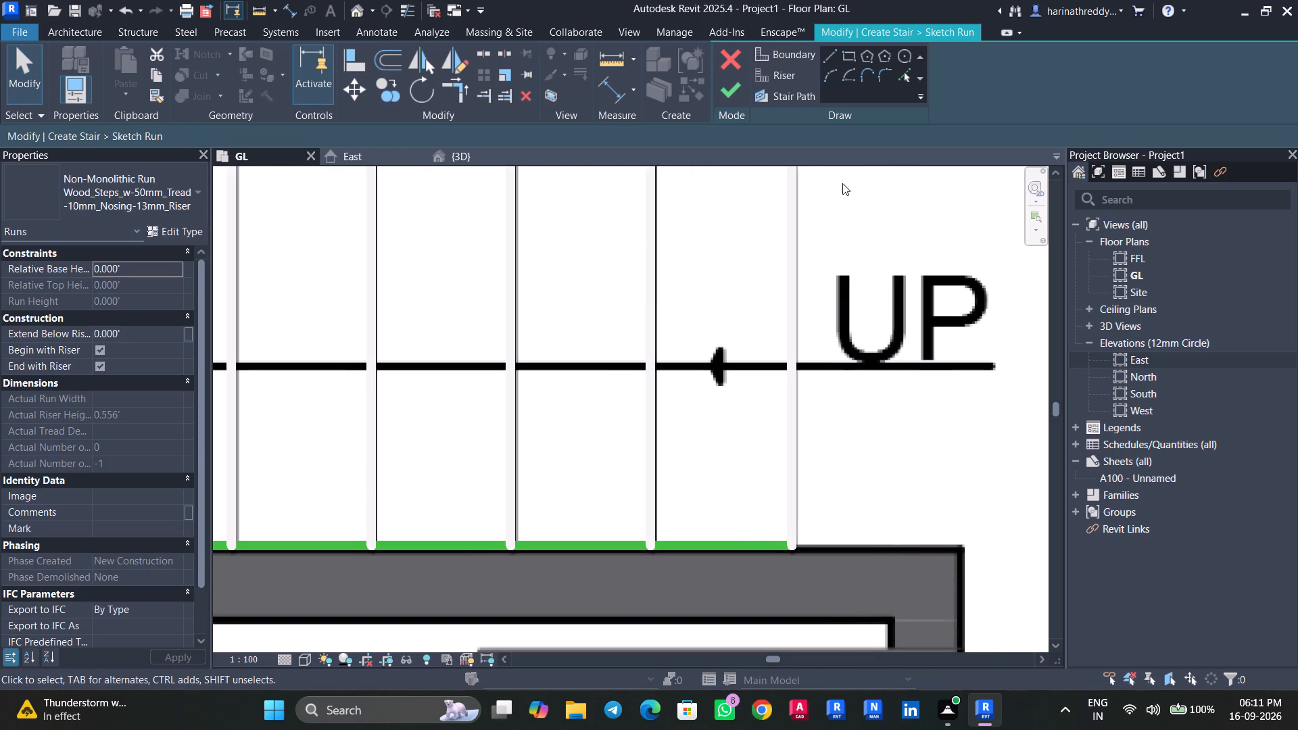
click(798, 101)
scroll(852, 384, up, 1)
scroll(852, 384, down, 8)
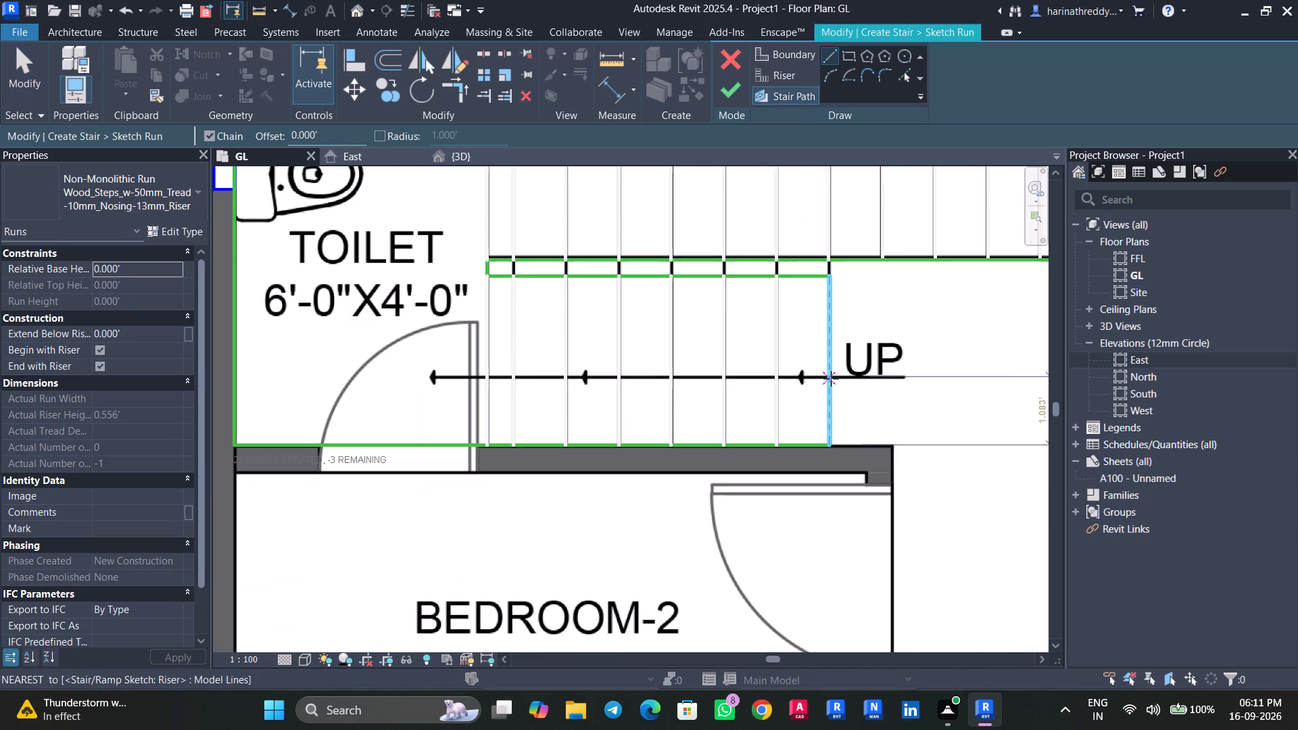
click(831, 379)
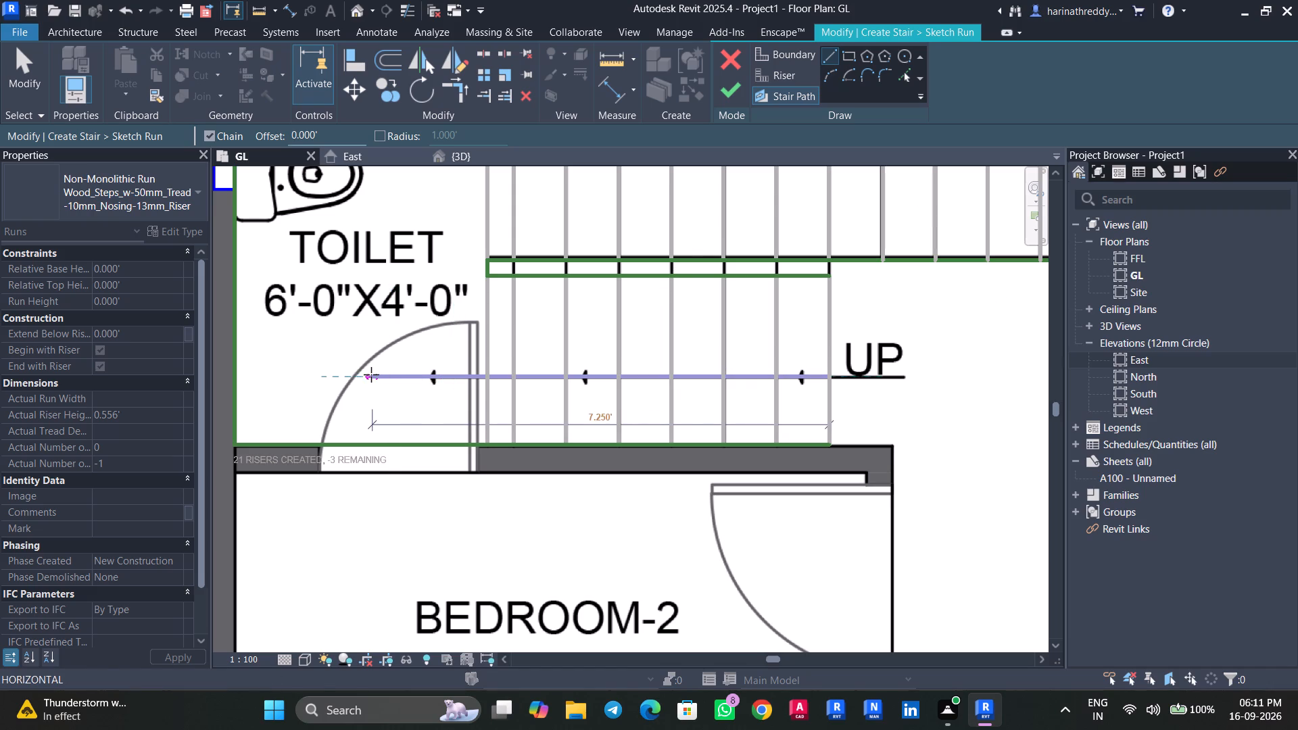
click(370, 374)
middle_drag(380, 346, 411, 489)
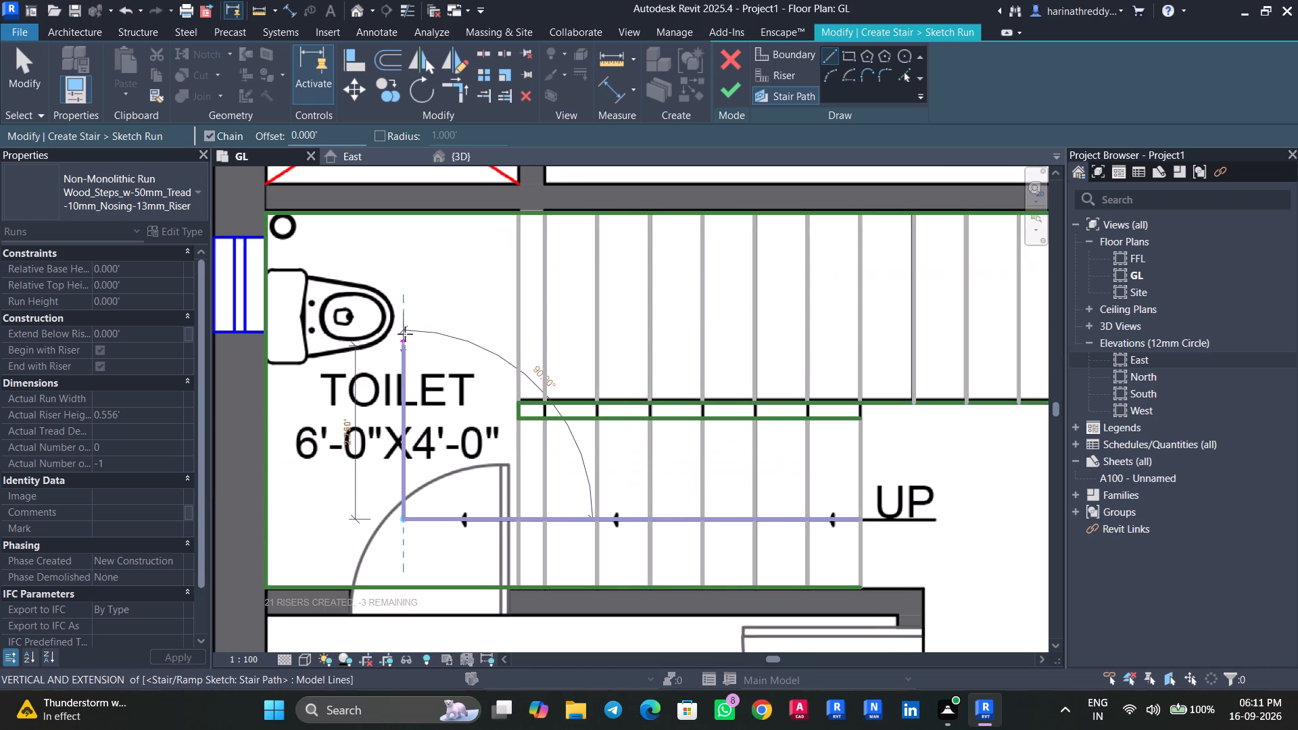
click(406, 307)
middle_drag(729, 328, 519, 338)
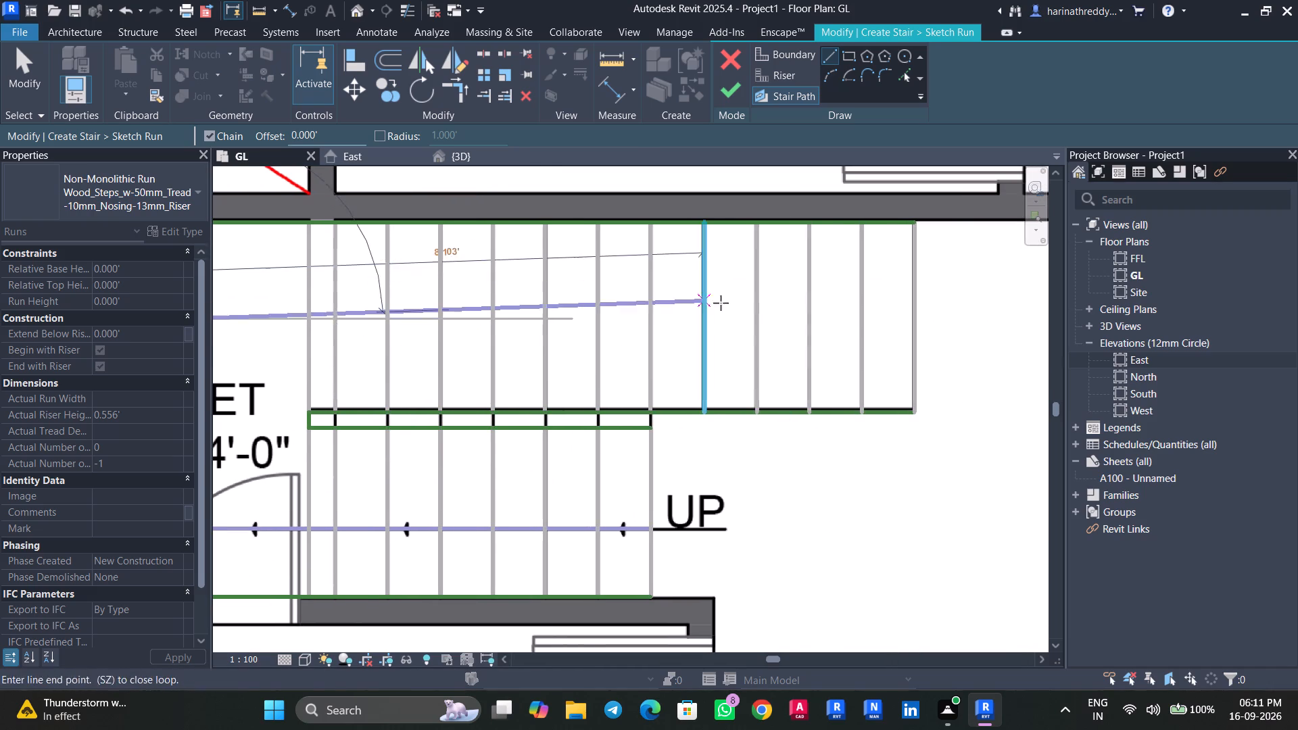
click(911, 320)
key(Escape)
click(725, 98)
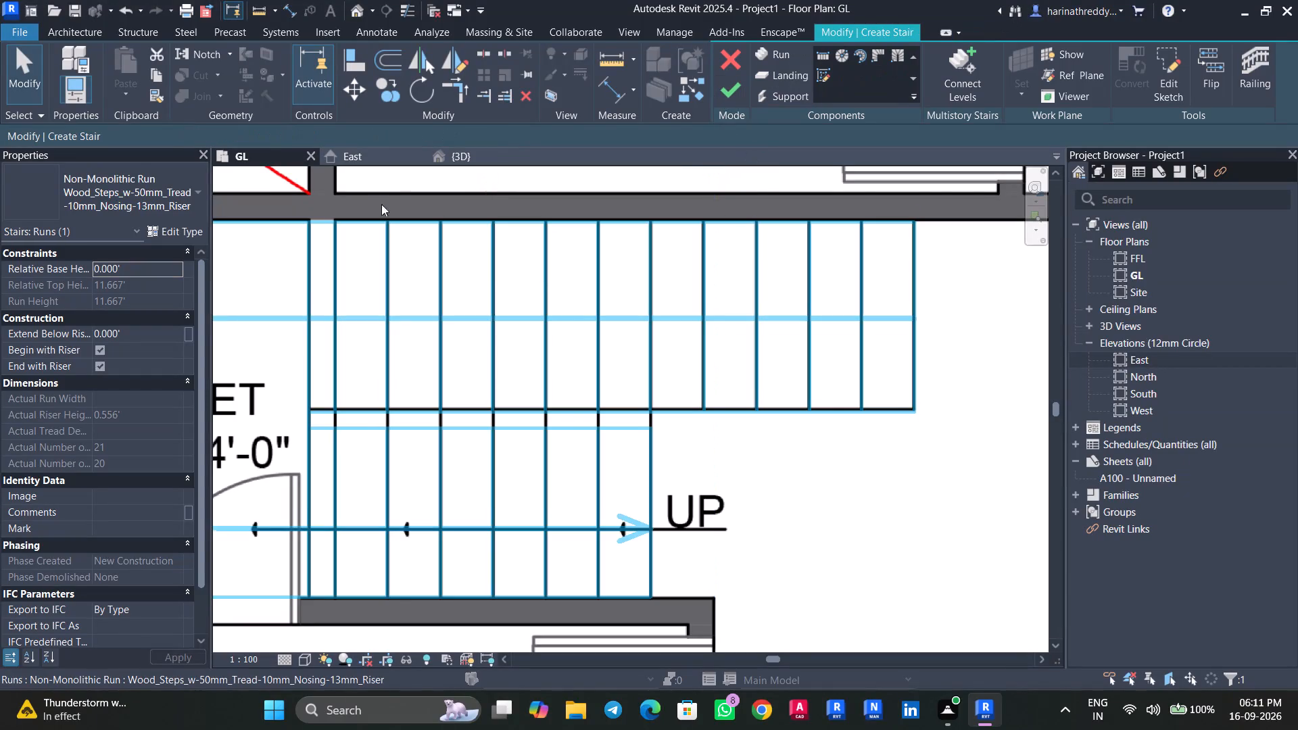
Finish the stair while in the 3D view.
click(478, 157)
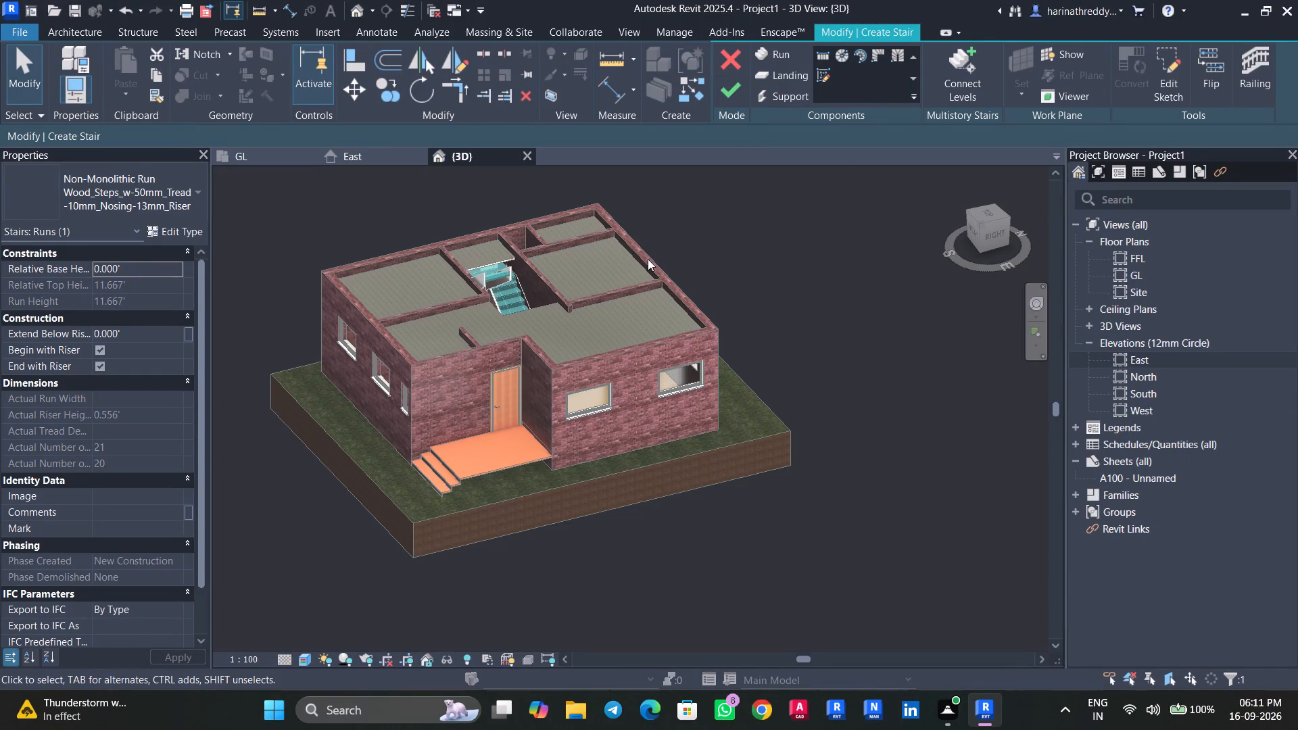
click(732, 102)
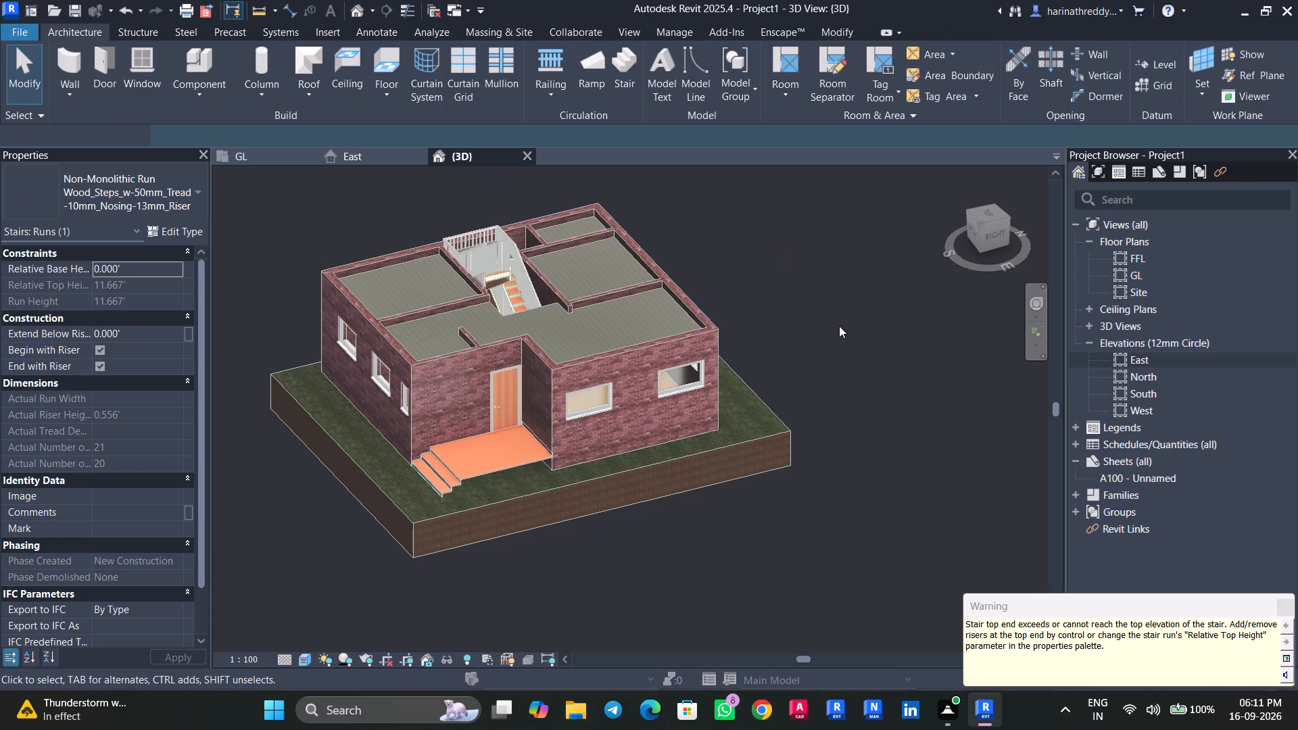
click(1292, 610)
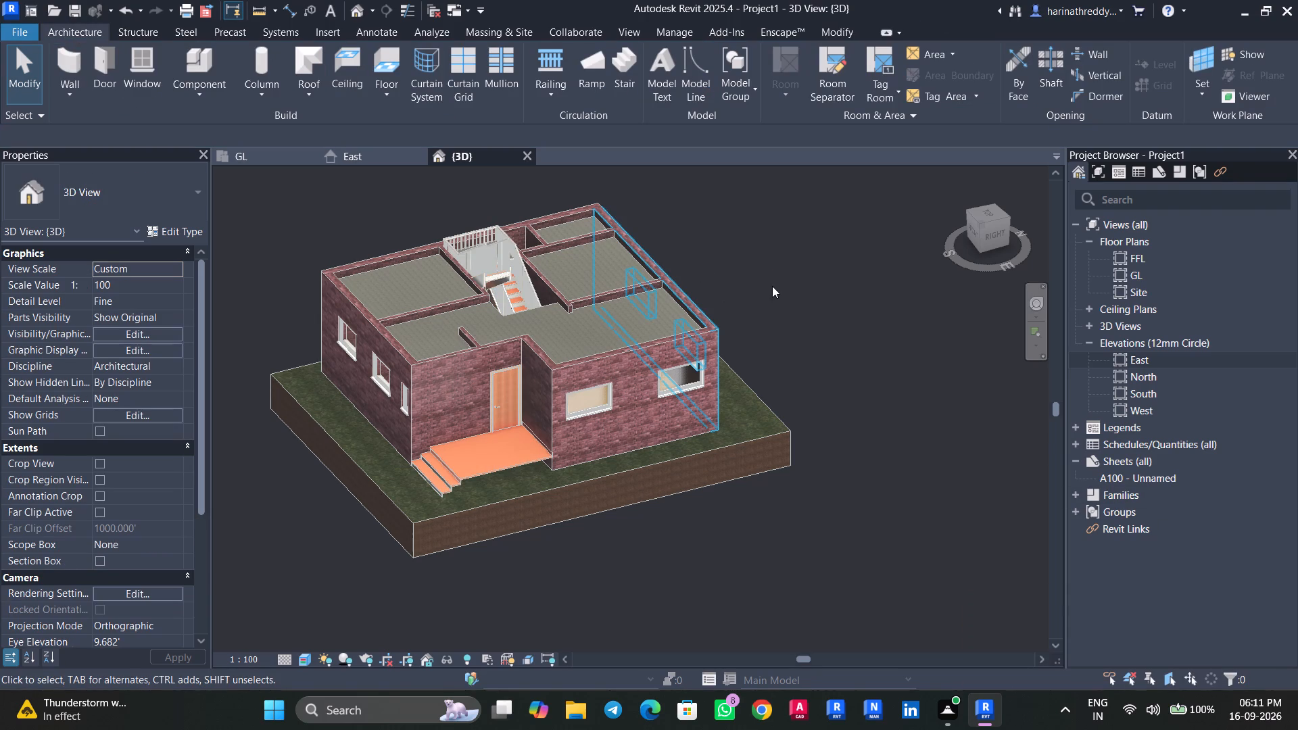
Remove the rectangular boundary loop over the toilet beside the stair from the living and foyer ceiling, and finish the boundary edit.
shift+middle_drag(783, 297, 739, 433)
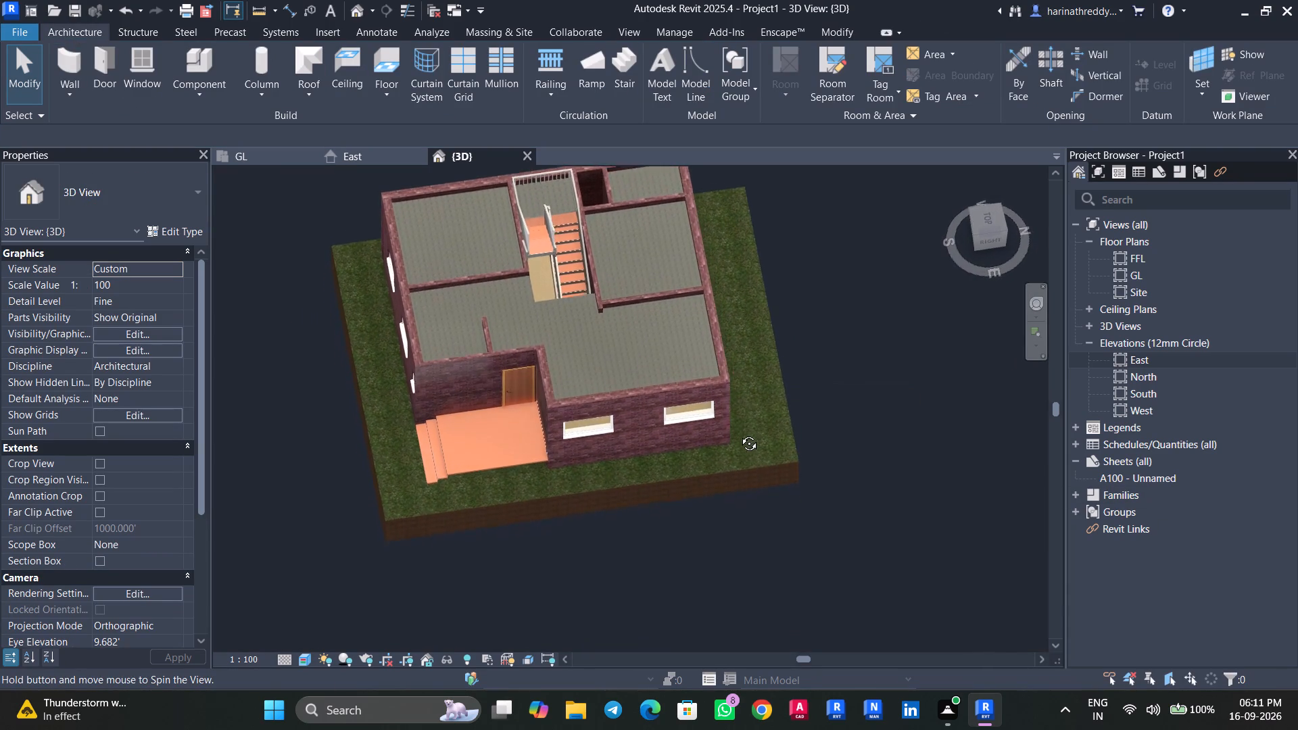
shift+middle_drag(739, 433, 821, 356)
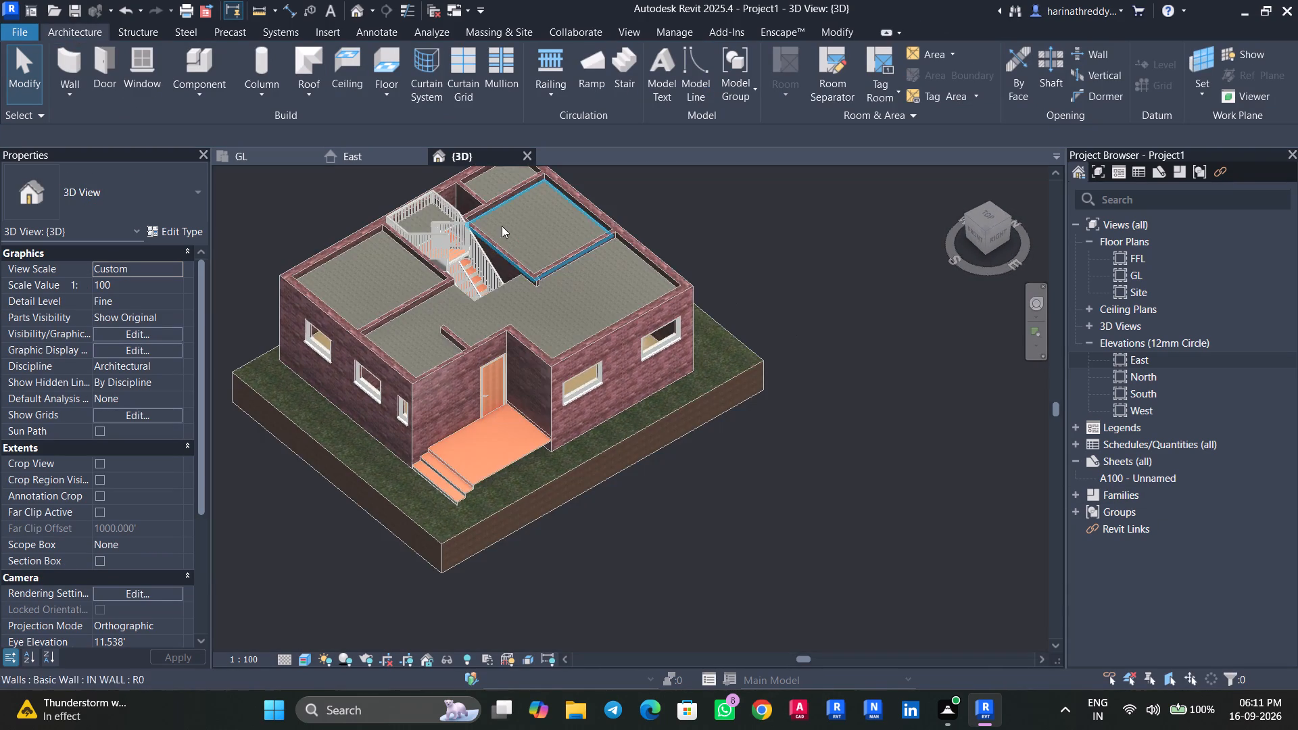
scroll(423, 210, up, 4)
click(427, 225)
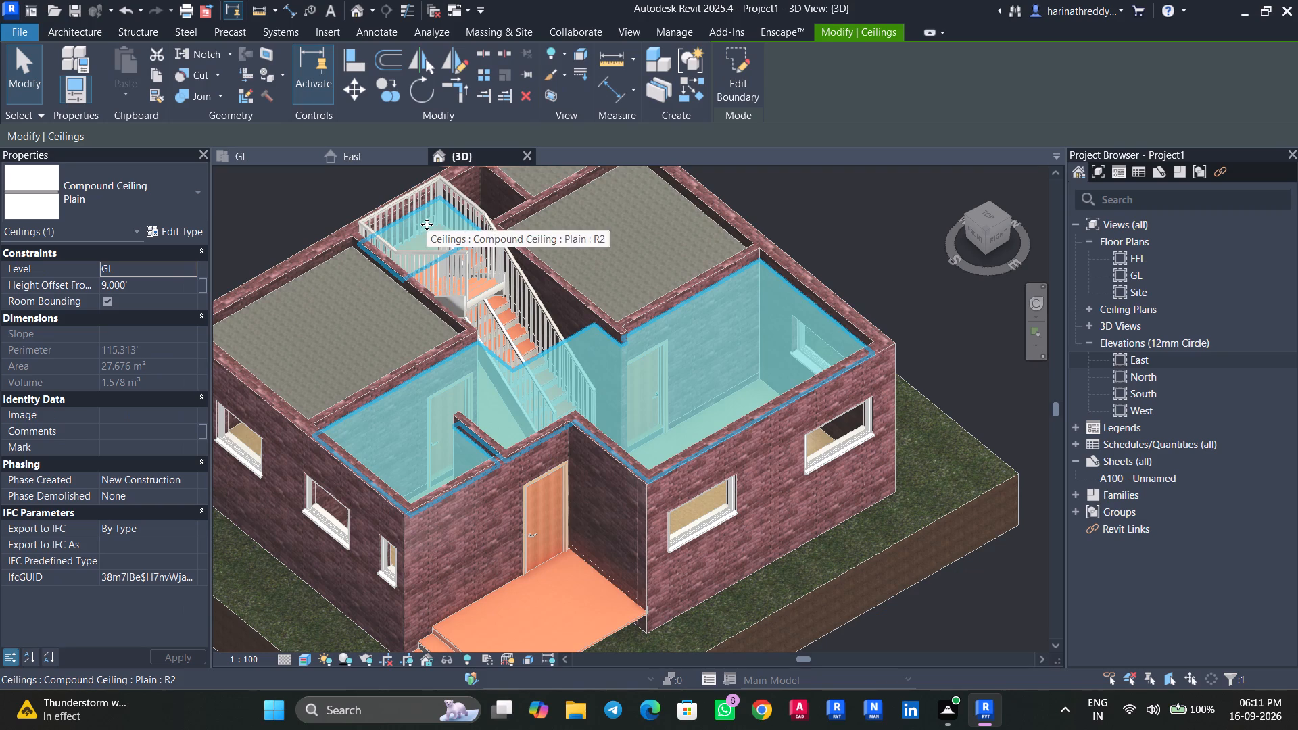
click(747, 80)
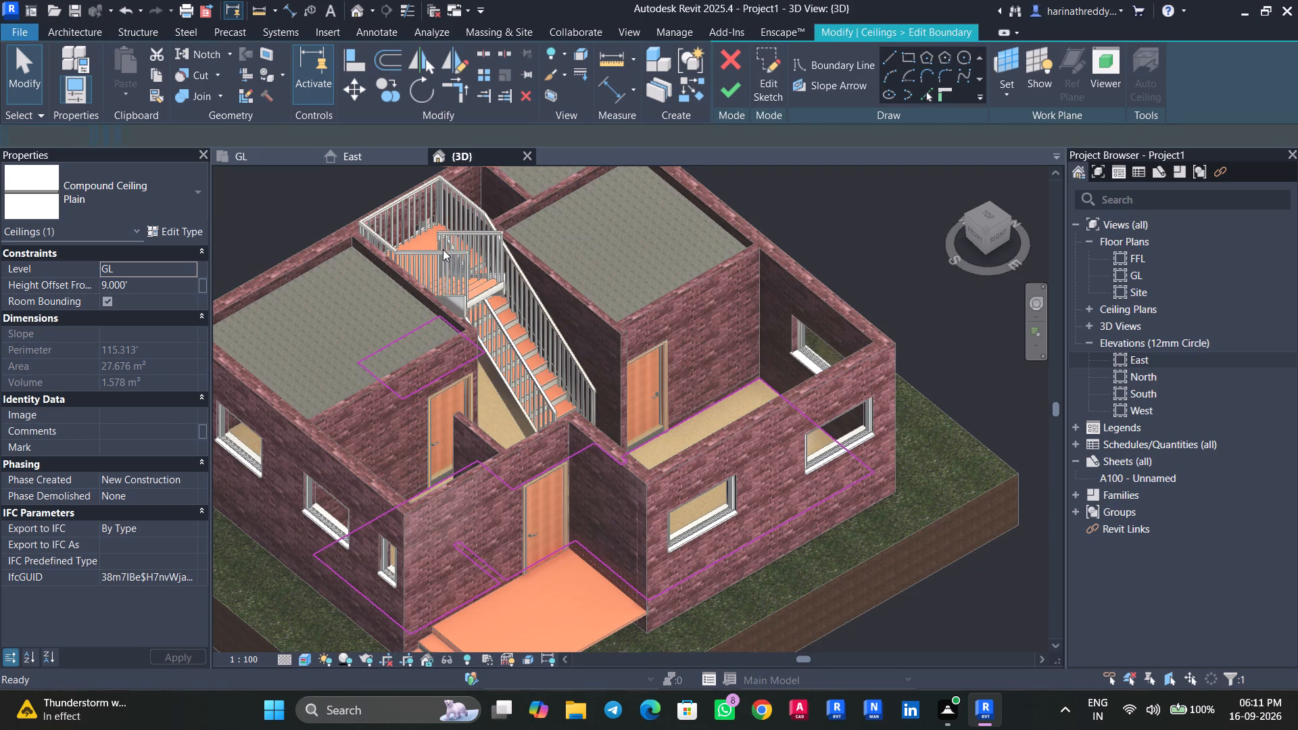
drag(452, 395, 353, 328)
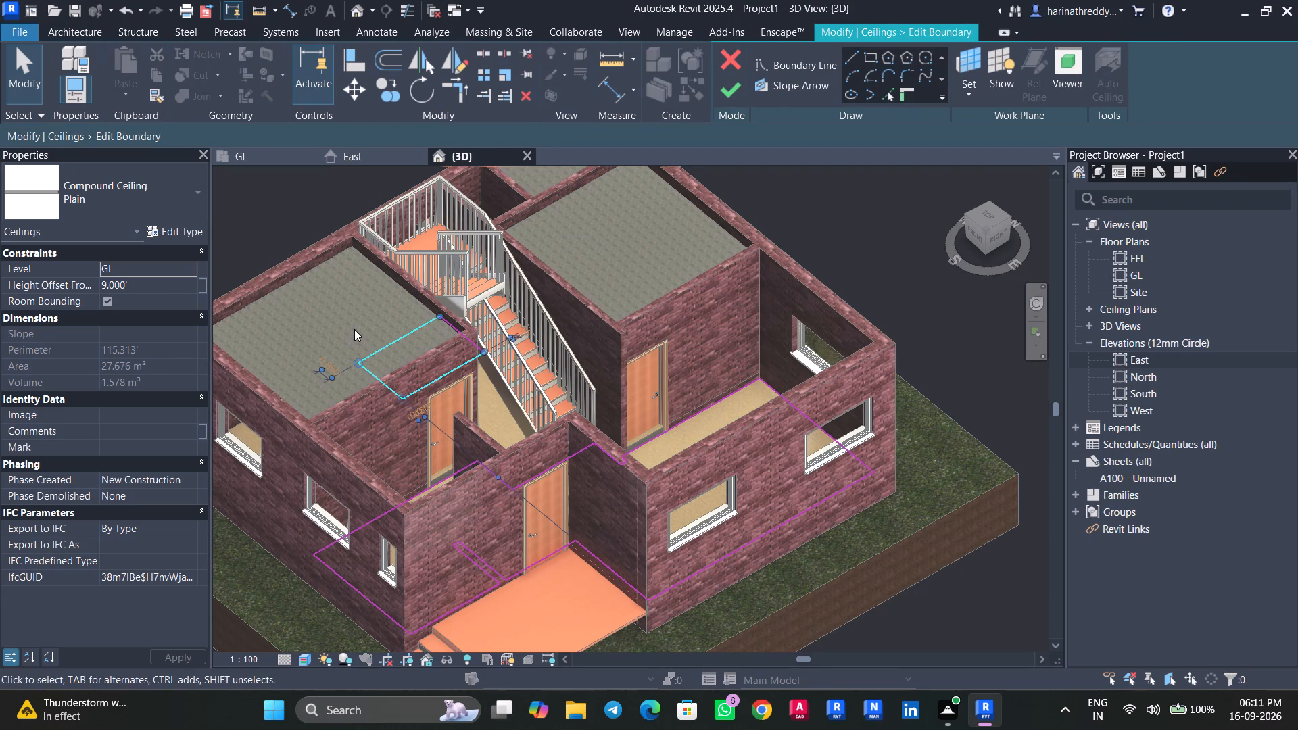
key(Delete)
click(473, 344)
key(Delete)
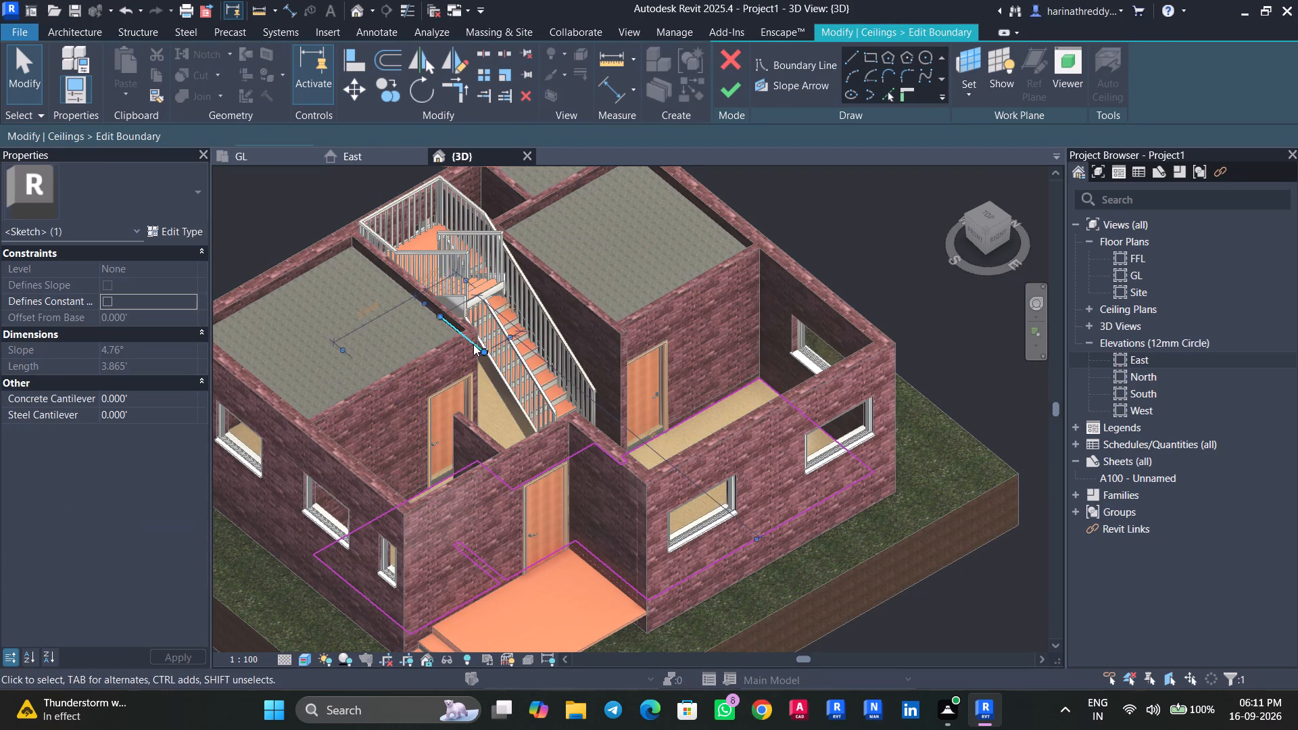
click(733, 91)
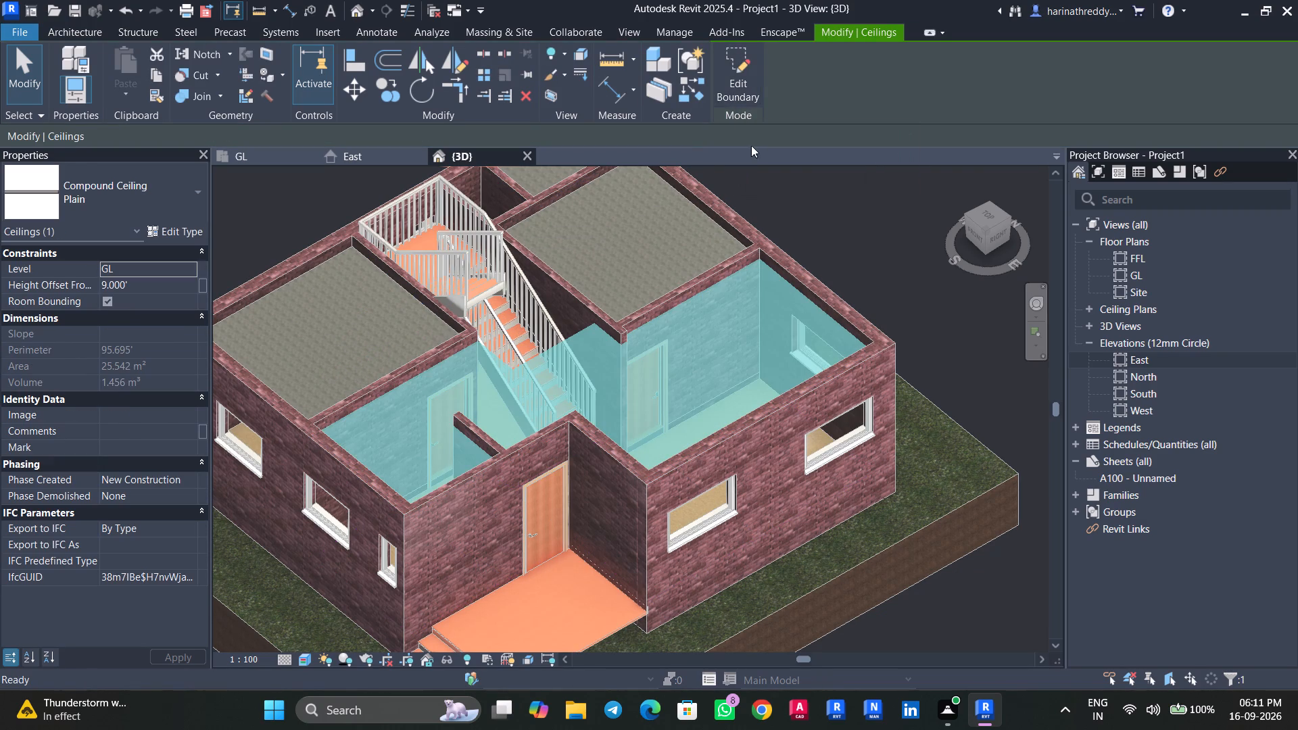
scroll(842, 230, down, 3)
shift+middle_drag(852, 228, 625, 379)
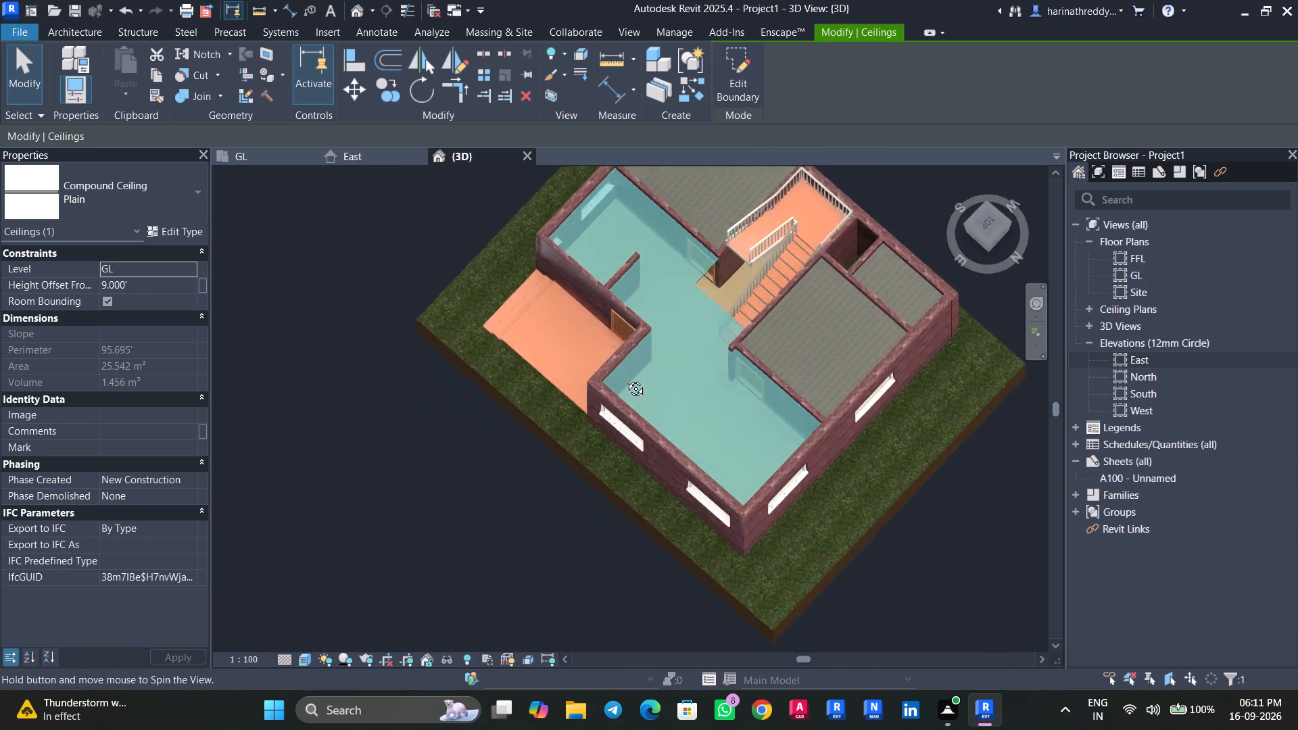
shift+middle_drag(625, 379, 876, 218)
key(Escape)
key(Escape)
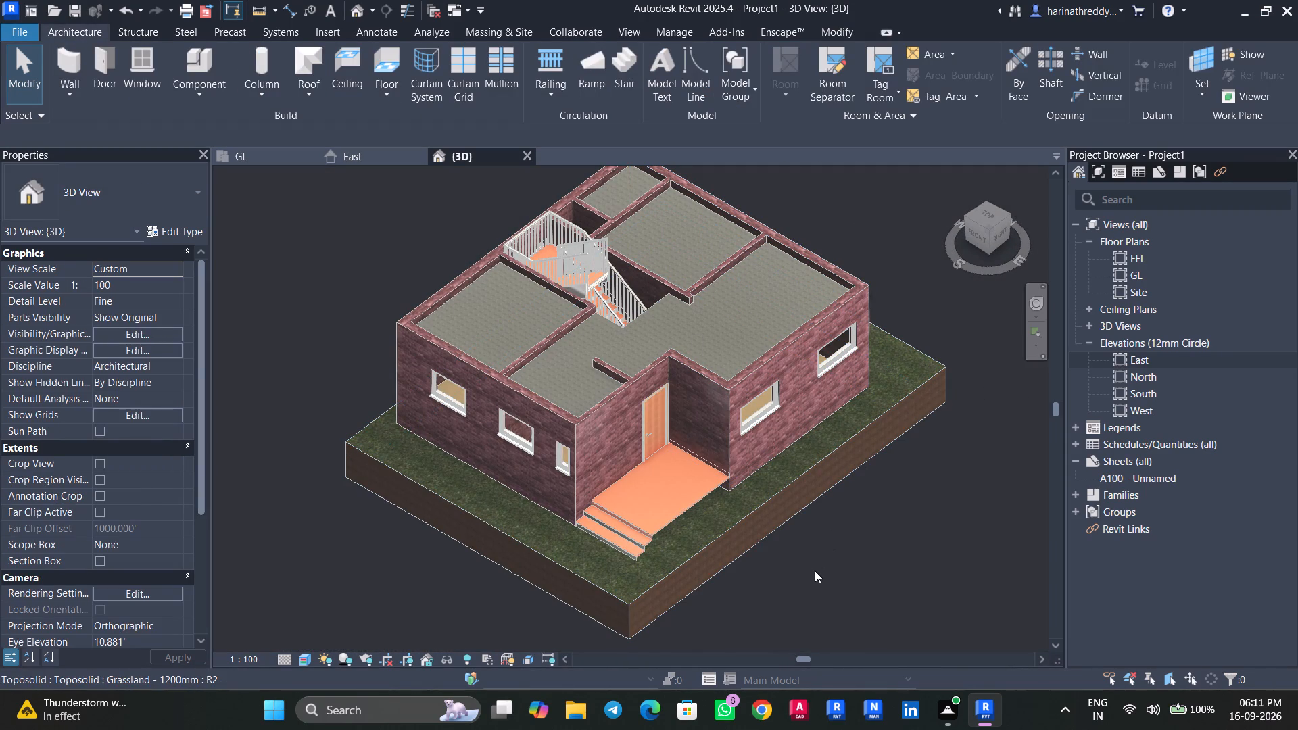
Start a structural foundation slab in the GL floor plan and duplicate its Standard type as SLAB.
click(273, 158)
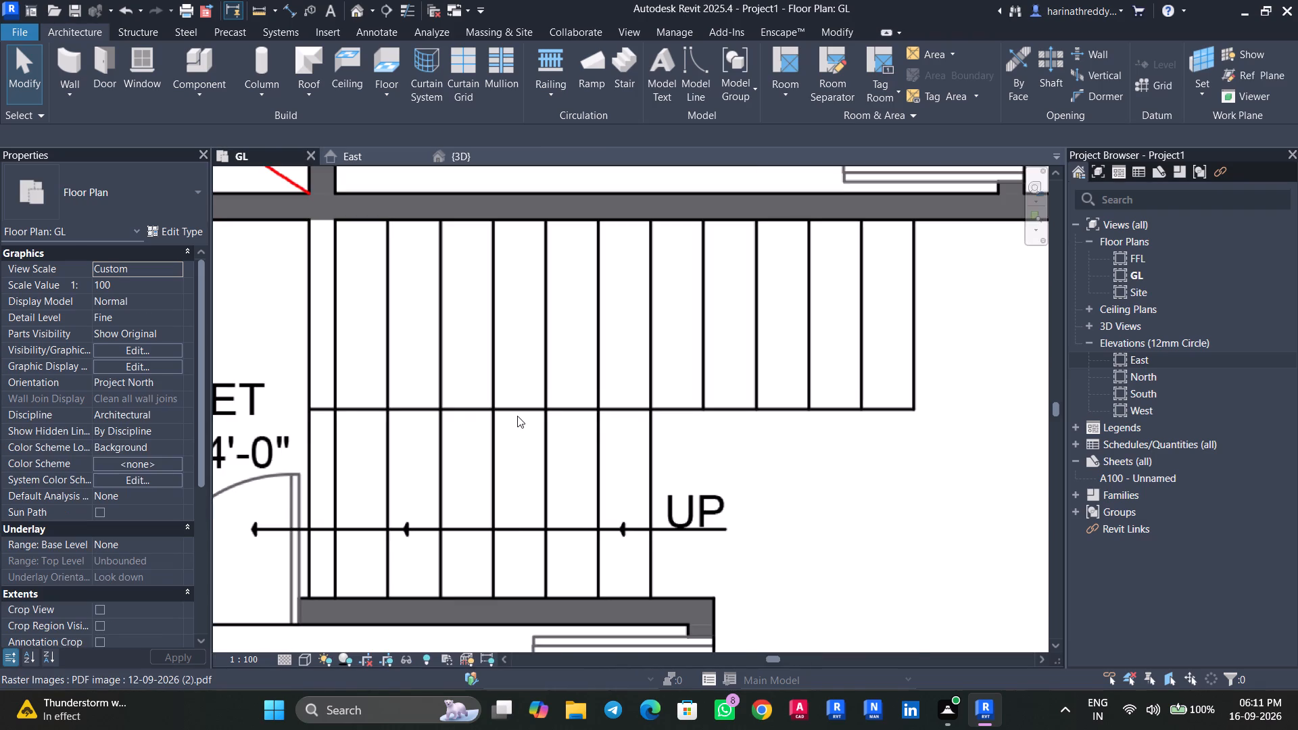
scroll(517, 416, down, 9)
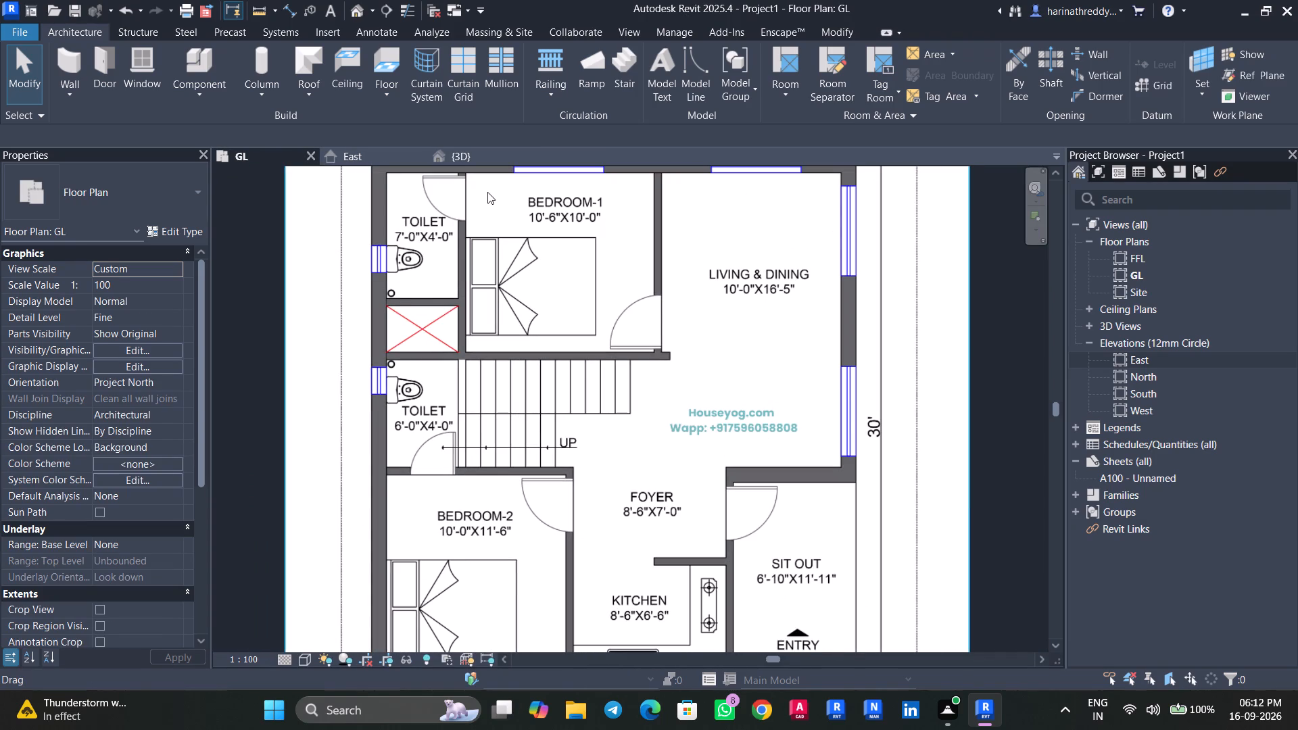
click(155, 34)
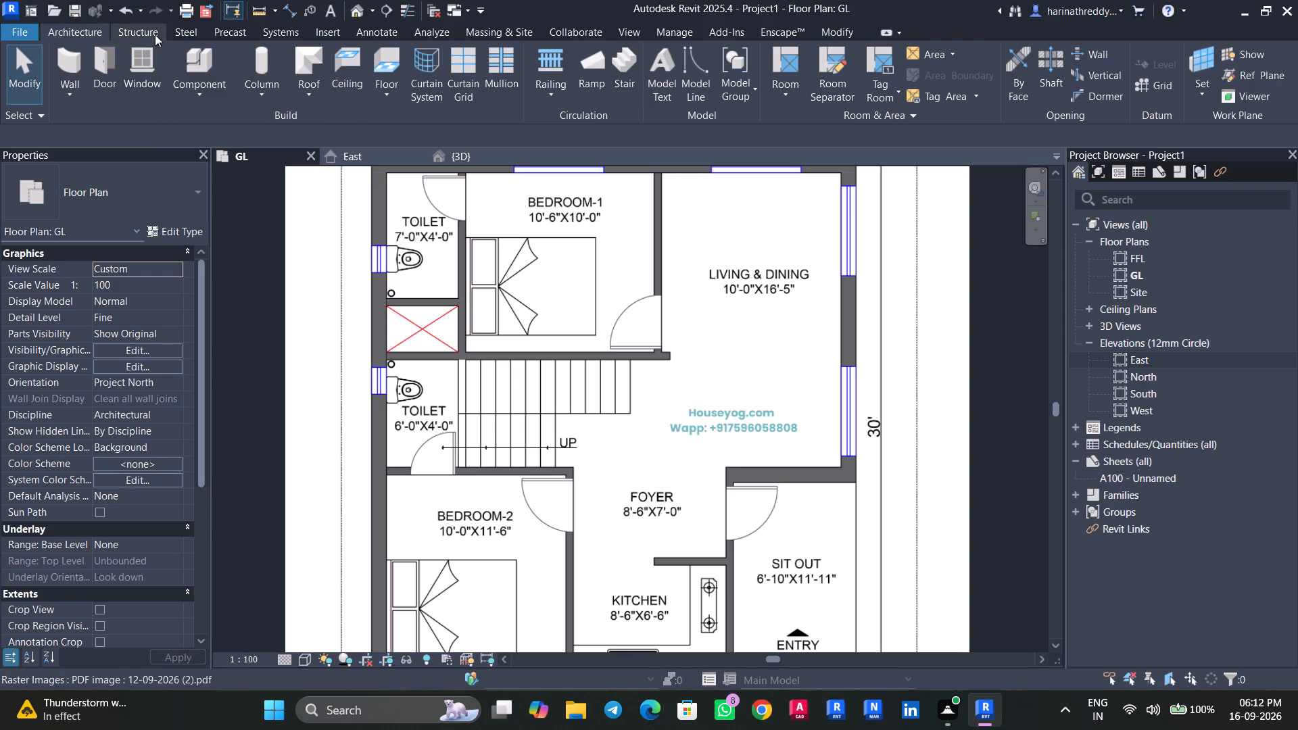
click(526, 95)
click(537, 123)
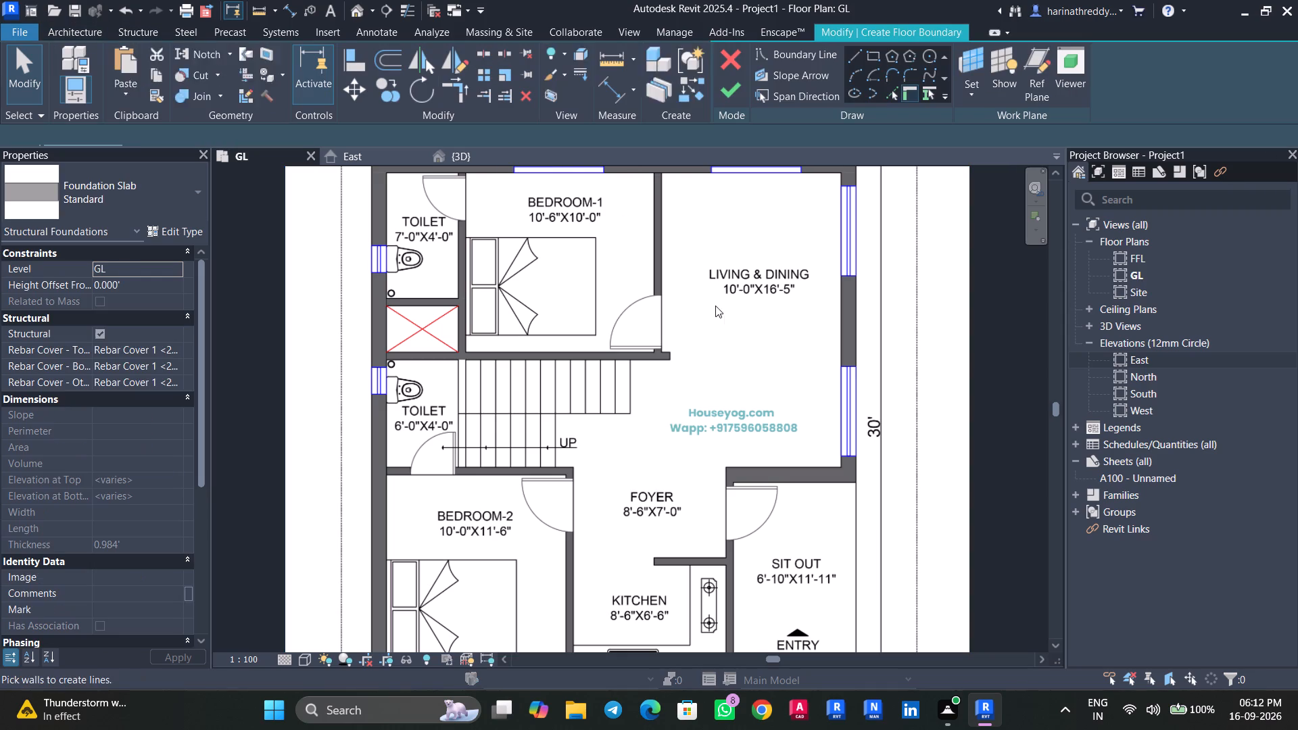
click(175, 230)
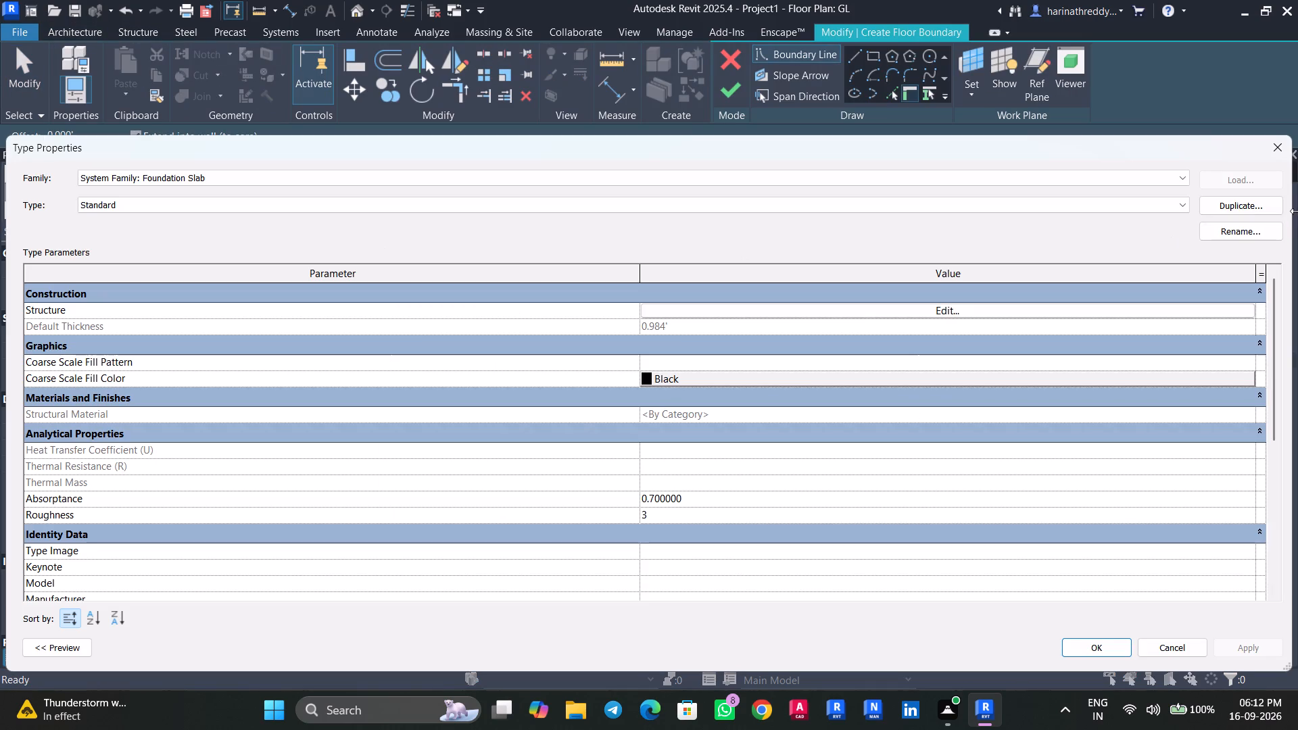
click(1270, 203)
text(SLAB)
key(Return)
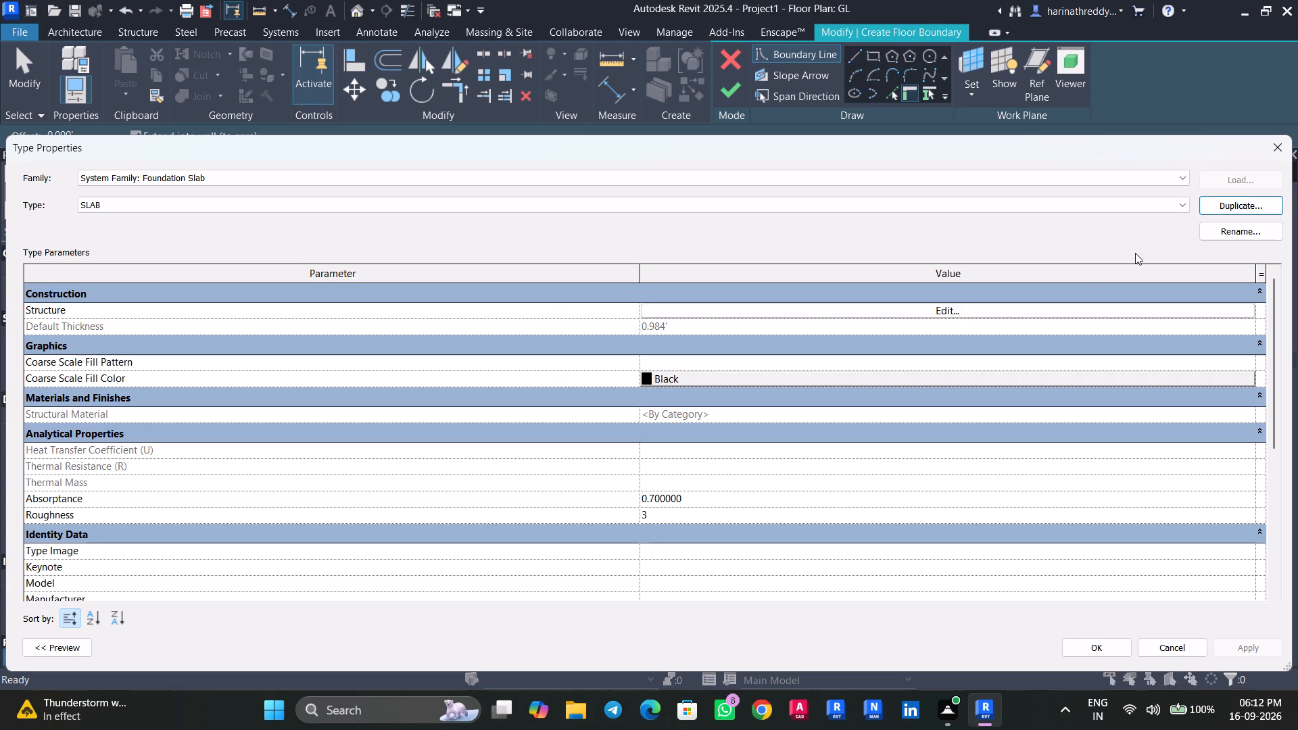
Set the SLAB type's structure layer thickness to 150 mm.
click(1083, 317)
click(753, 307)
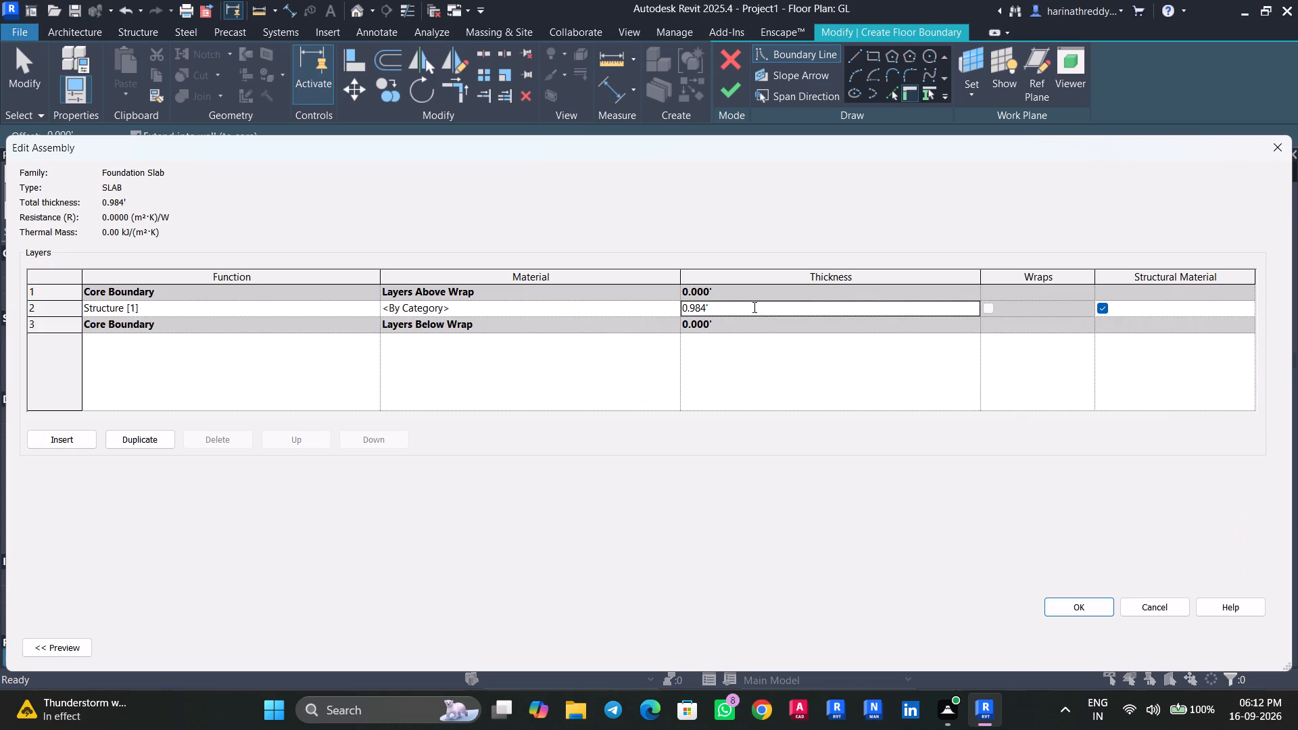
text(150)
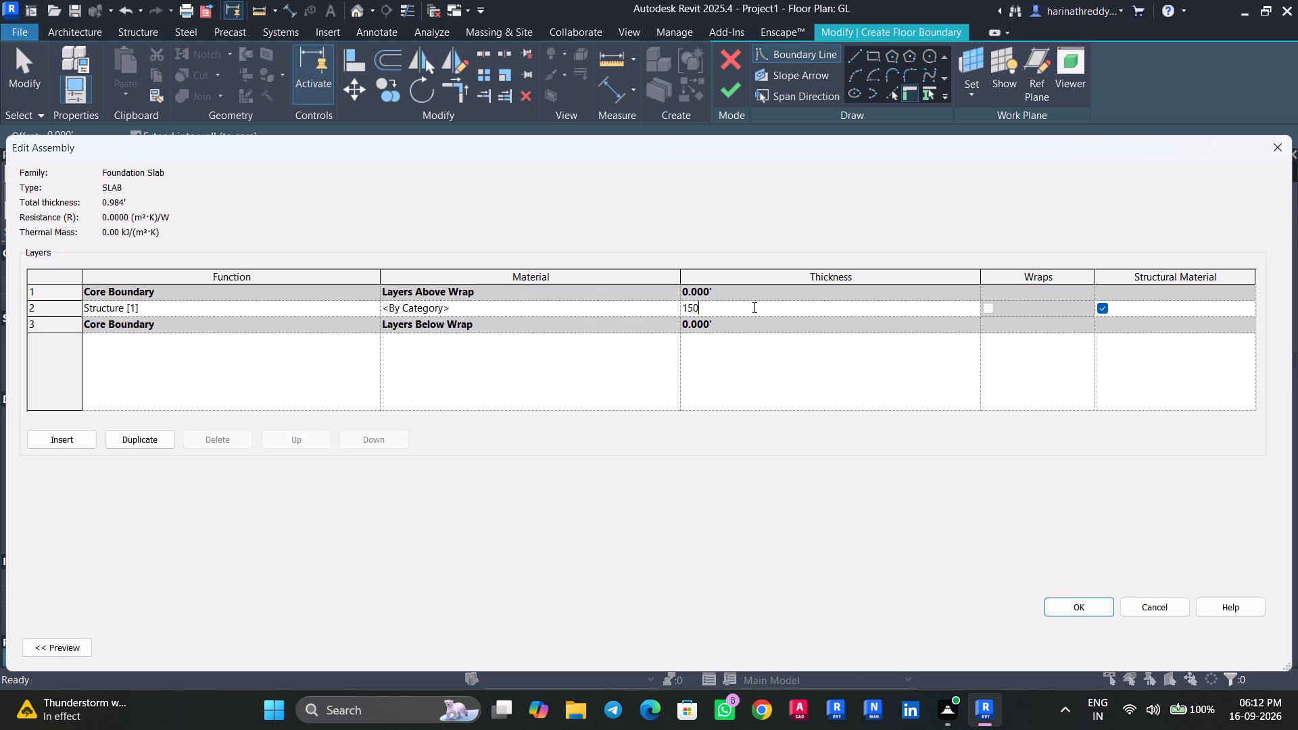
text(MM)
key(Return)
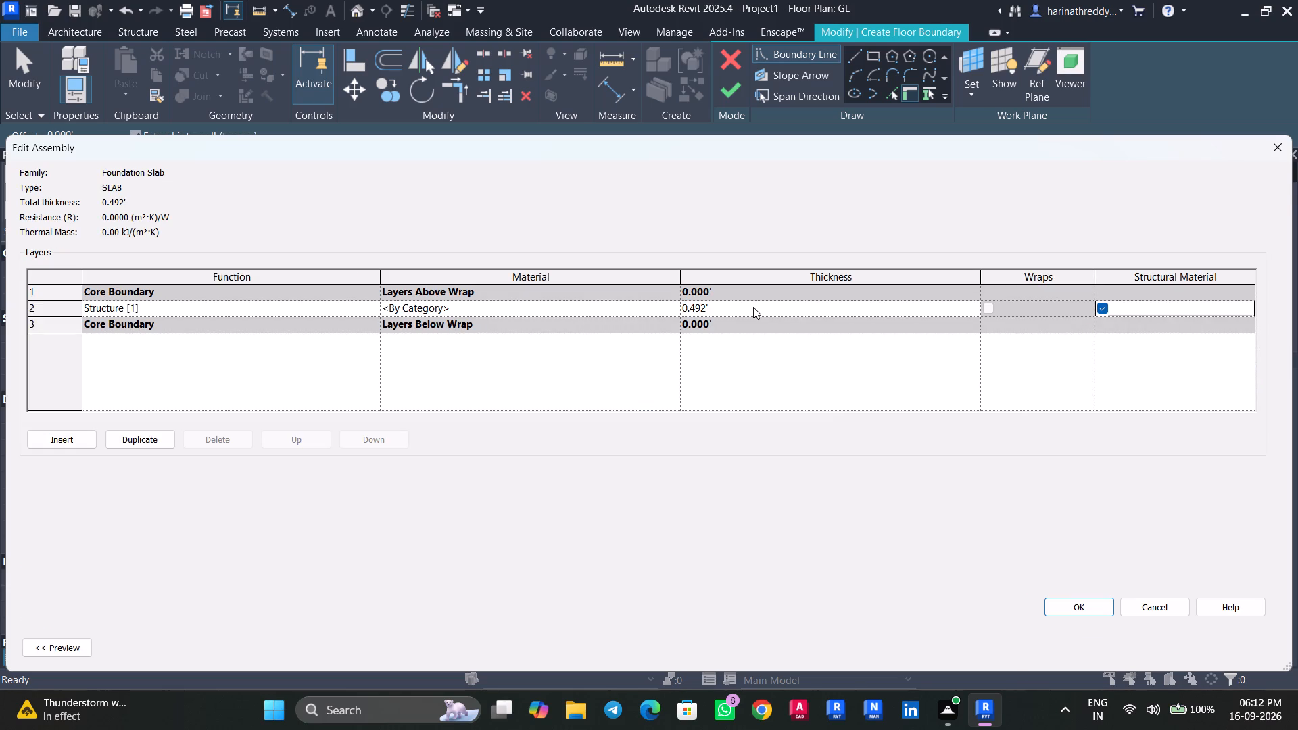
Assign the Concrete, Precast material to the SLAB type's structure layer and accept the type settings.
click(680, 310)
click(677, 309)
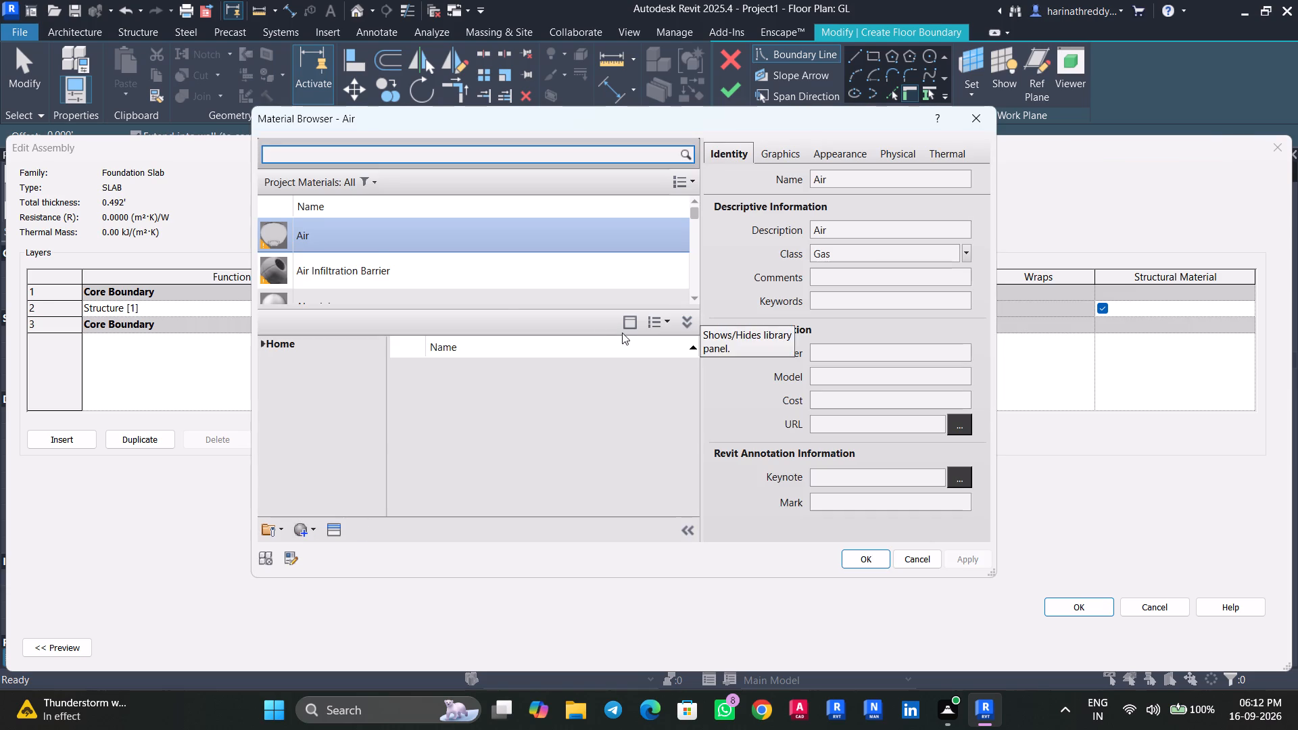
scroll(408, 260, down, 7)
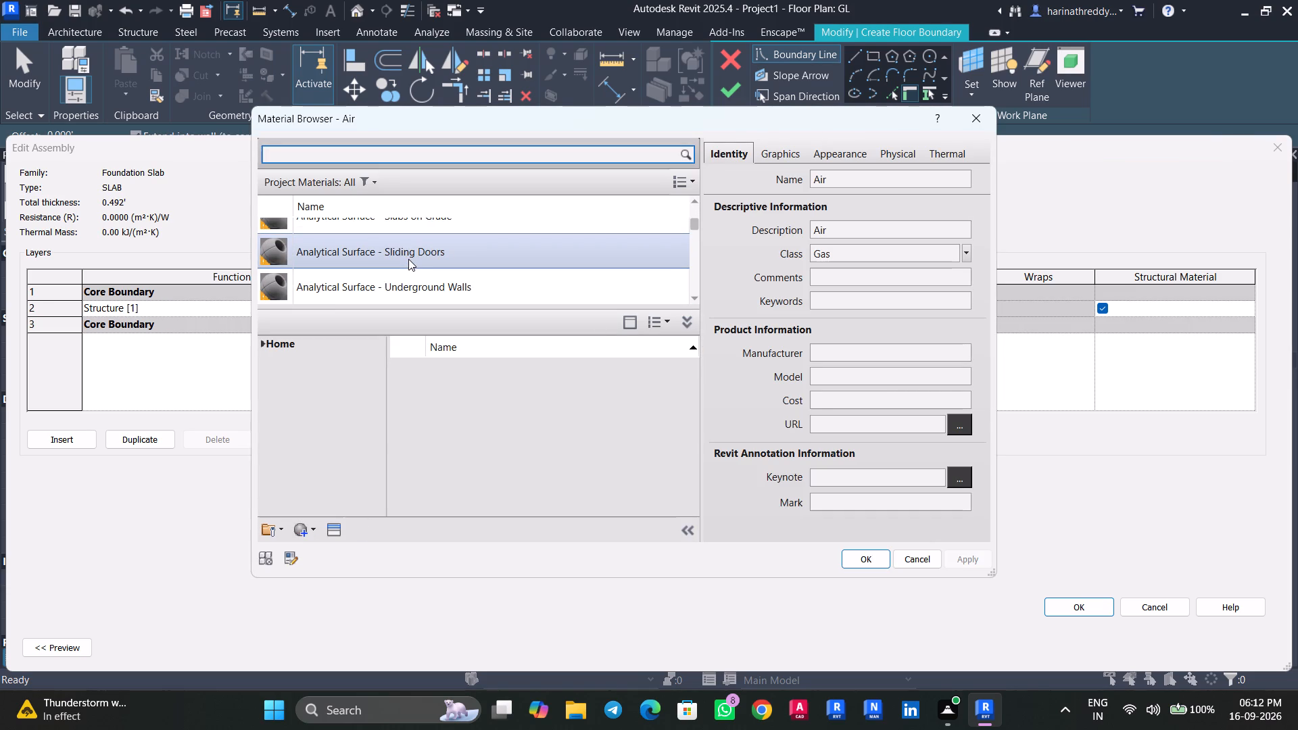
scroll(408, 259, down, 6)
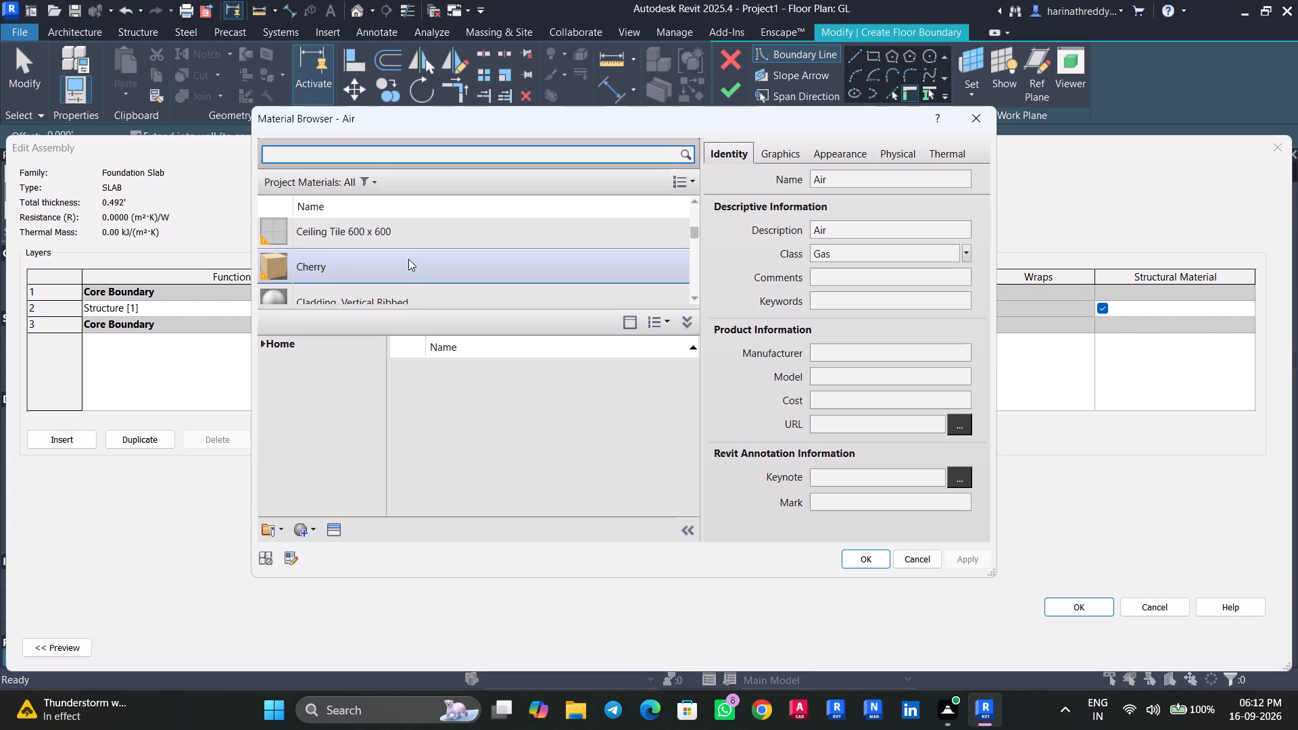
scroll(408, 259, down, 3)
scroll(408, 259, up, 1)
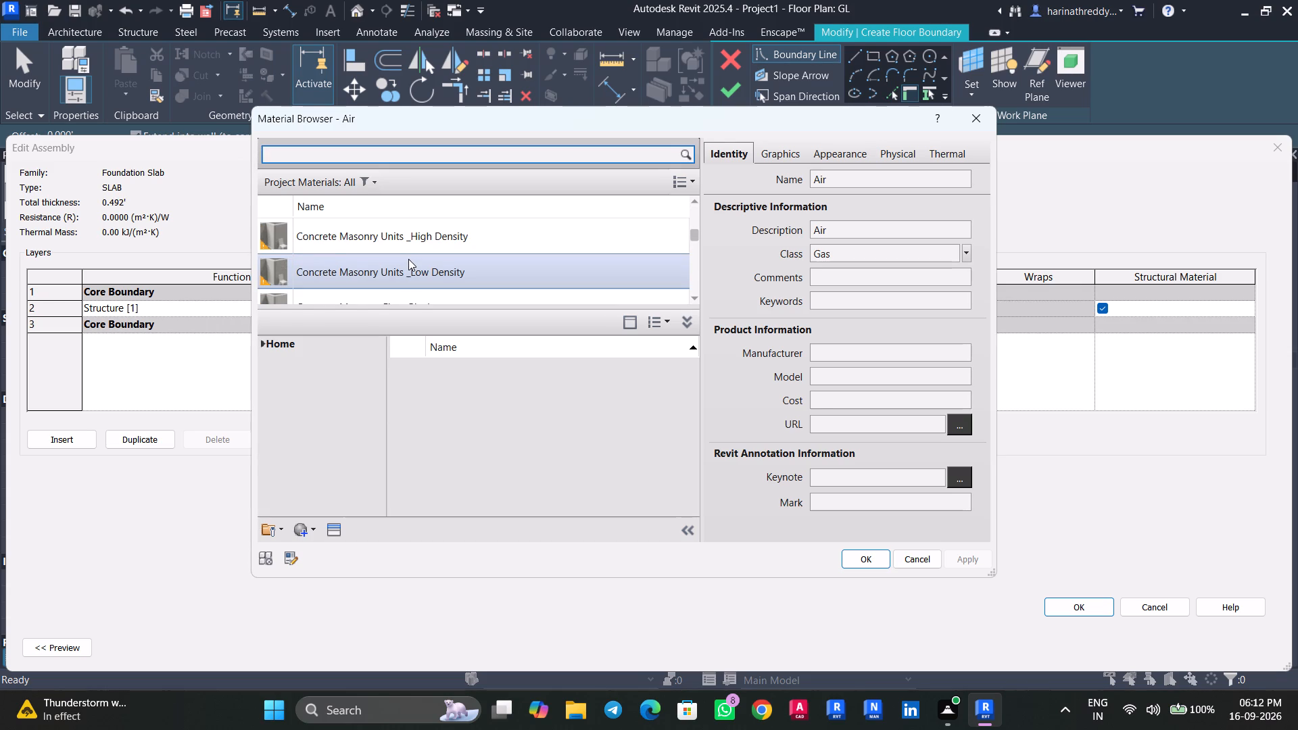
scroll(408, 259, up, 2)
scroll(408, 259, down, 5)
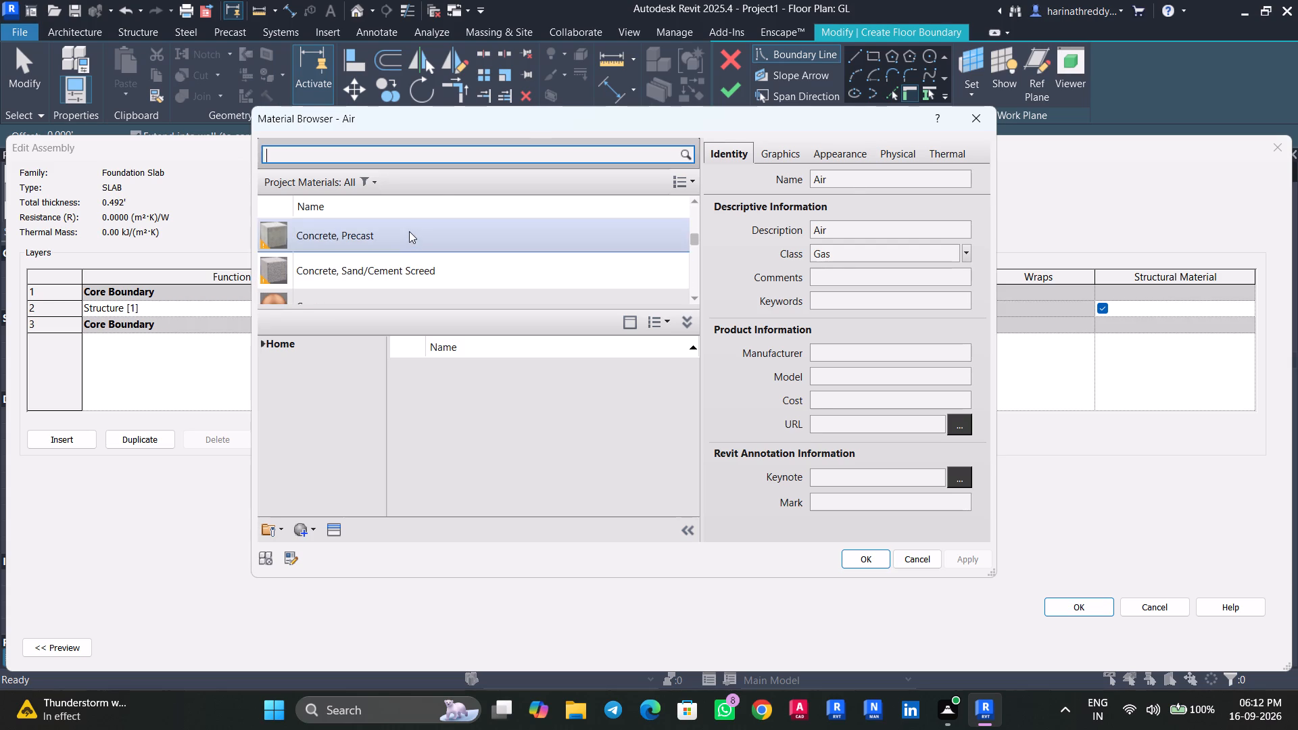
click(409, 231)
click(861, 562)
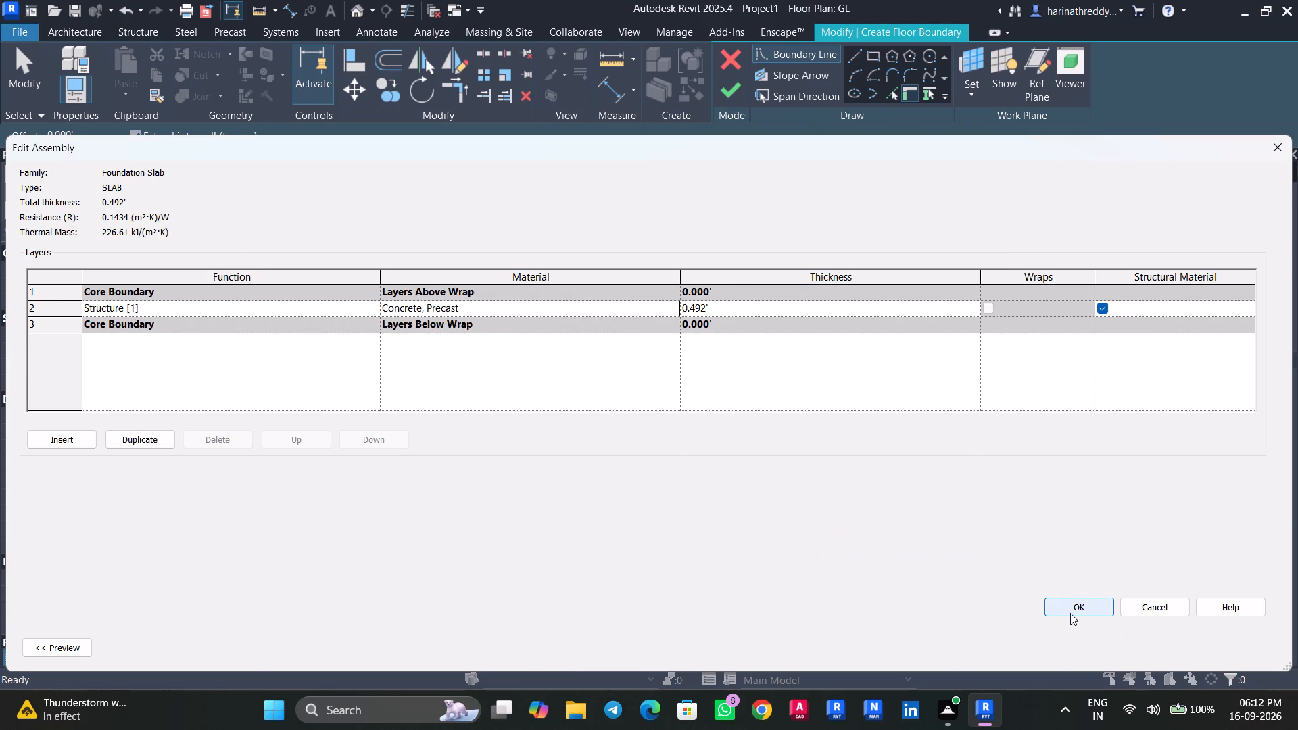
click(1070, 613)
click(1246, 639)
click(1113, 641)
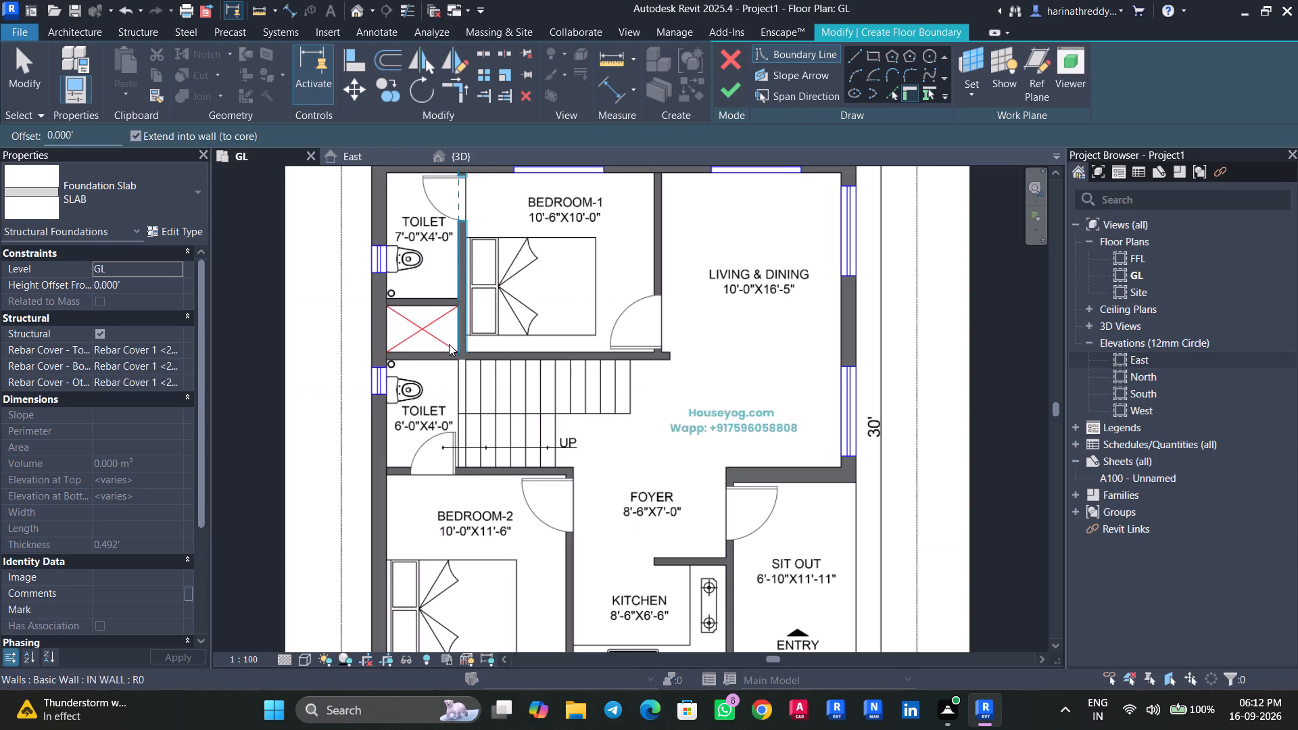
Sketch a rectangular slab boundary about 27 by 30 ft around the whole house including the sit-out and entry steps, and finish it.
scroll(445, 340, down, 3)
click(872, 56)
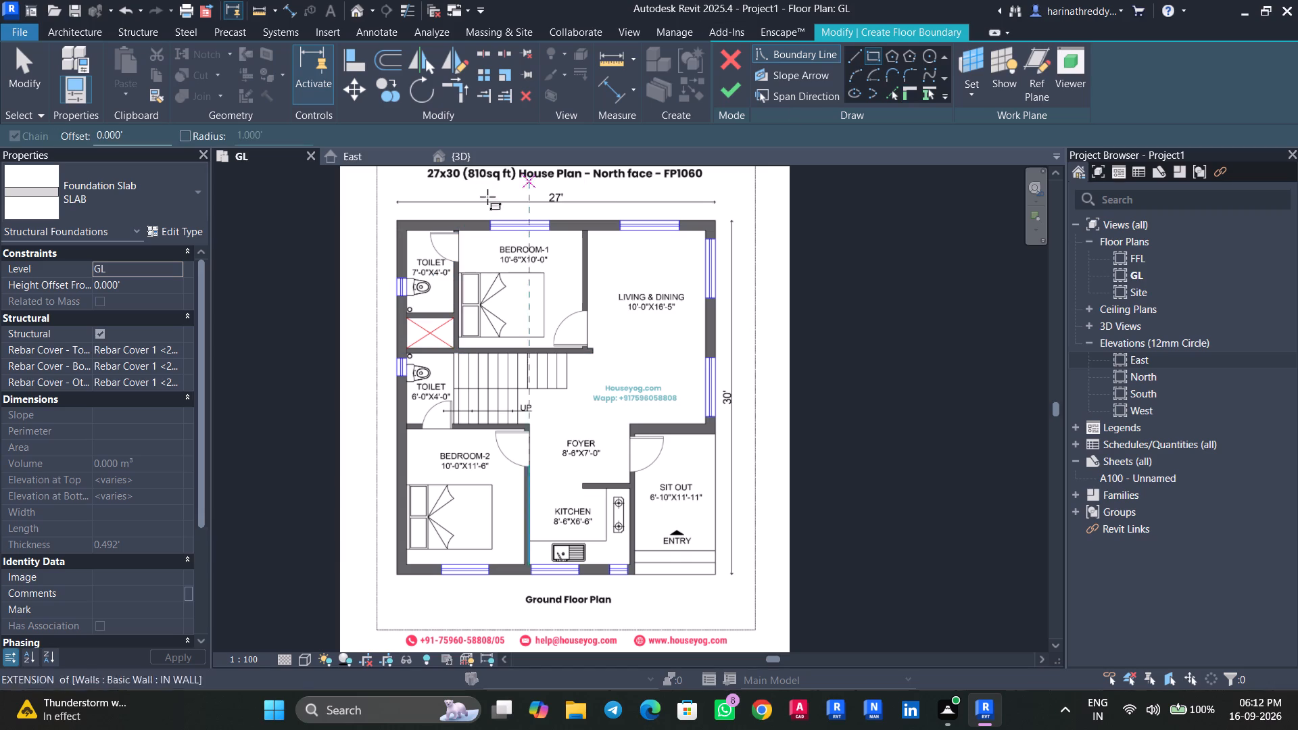
click(396, 218)
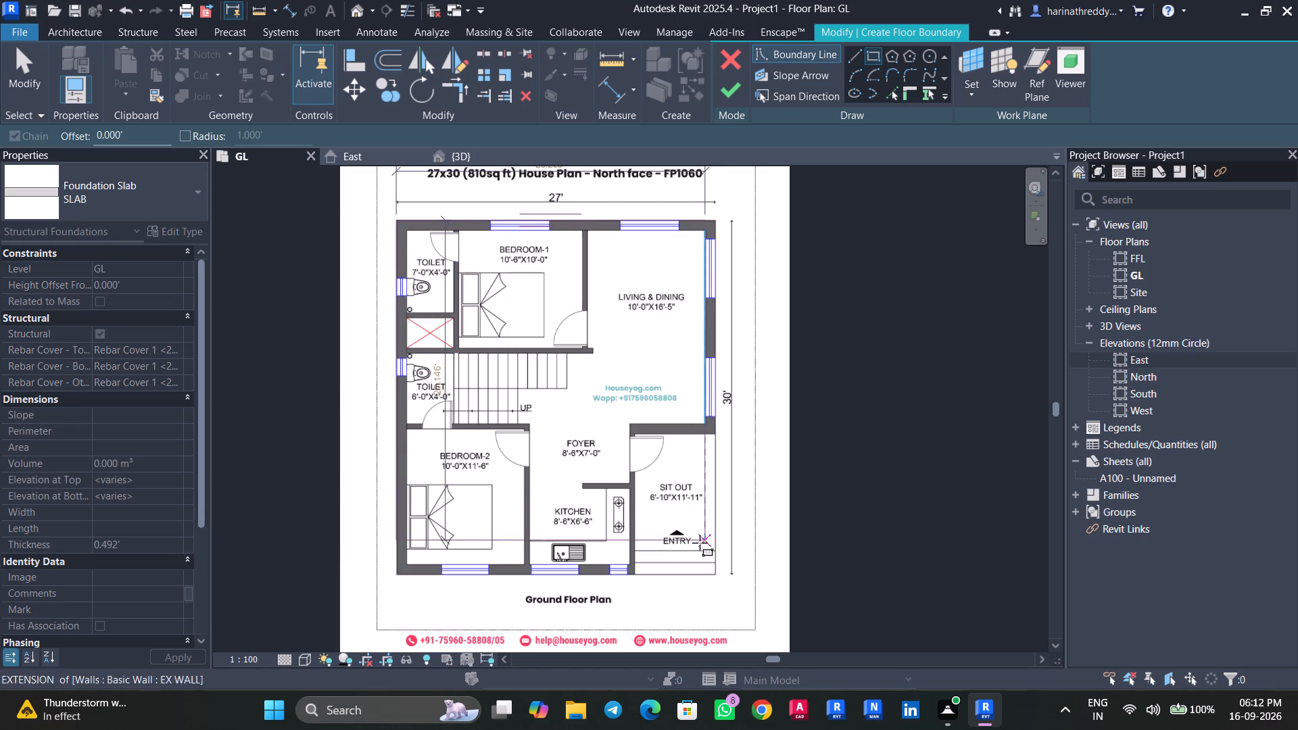
scroll(709, 575, up, 3)
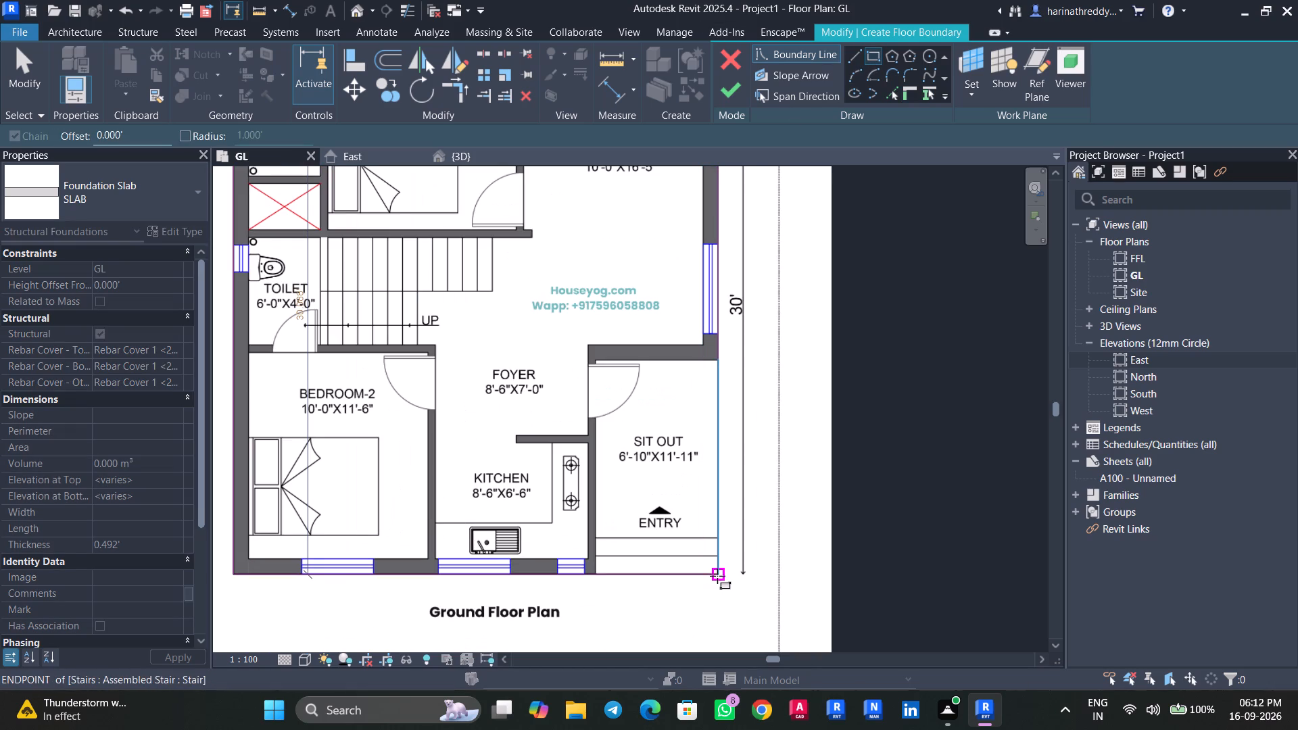
click(717, 576)
click(736, 87)
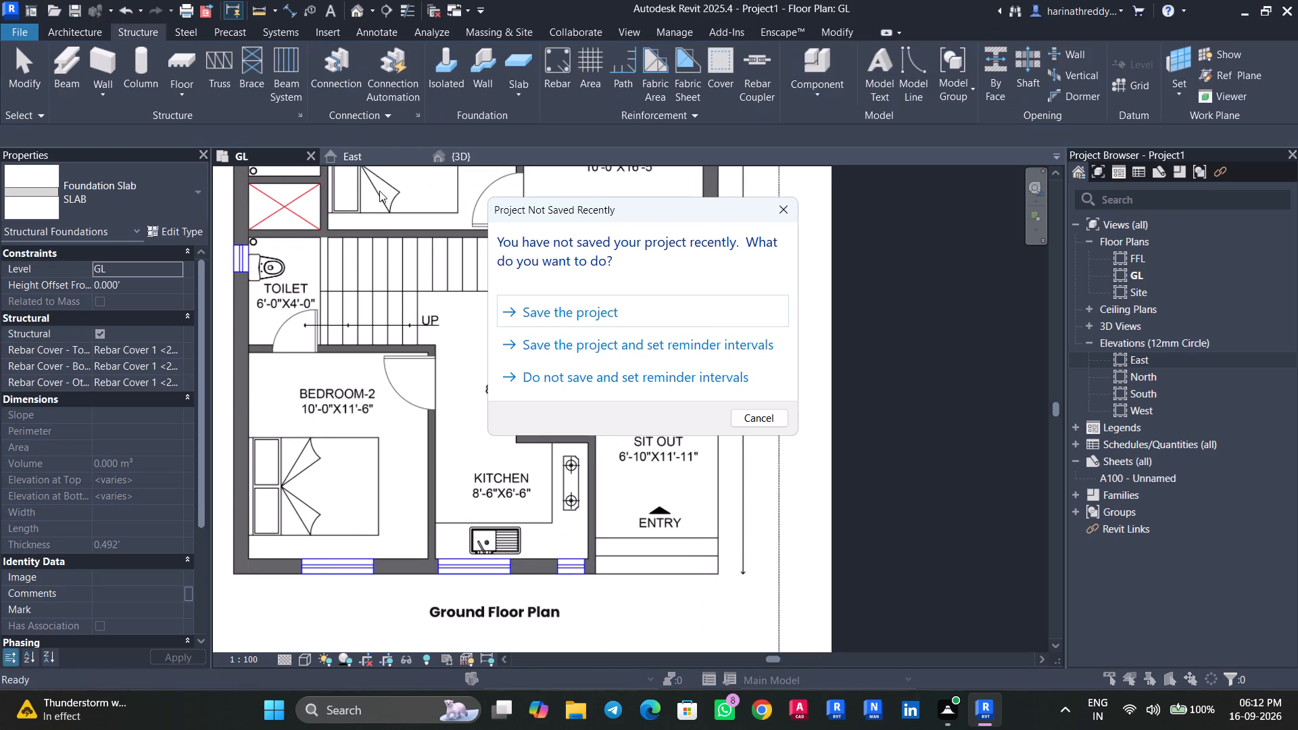
click(790, 212)
In the 3D view, set the new slab's level to FFL.
click(460, 149)
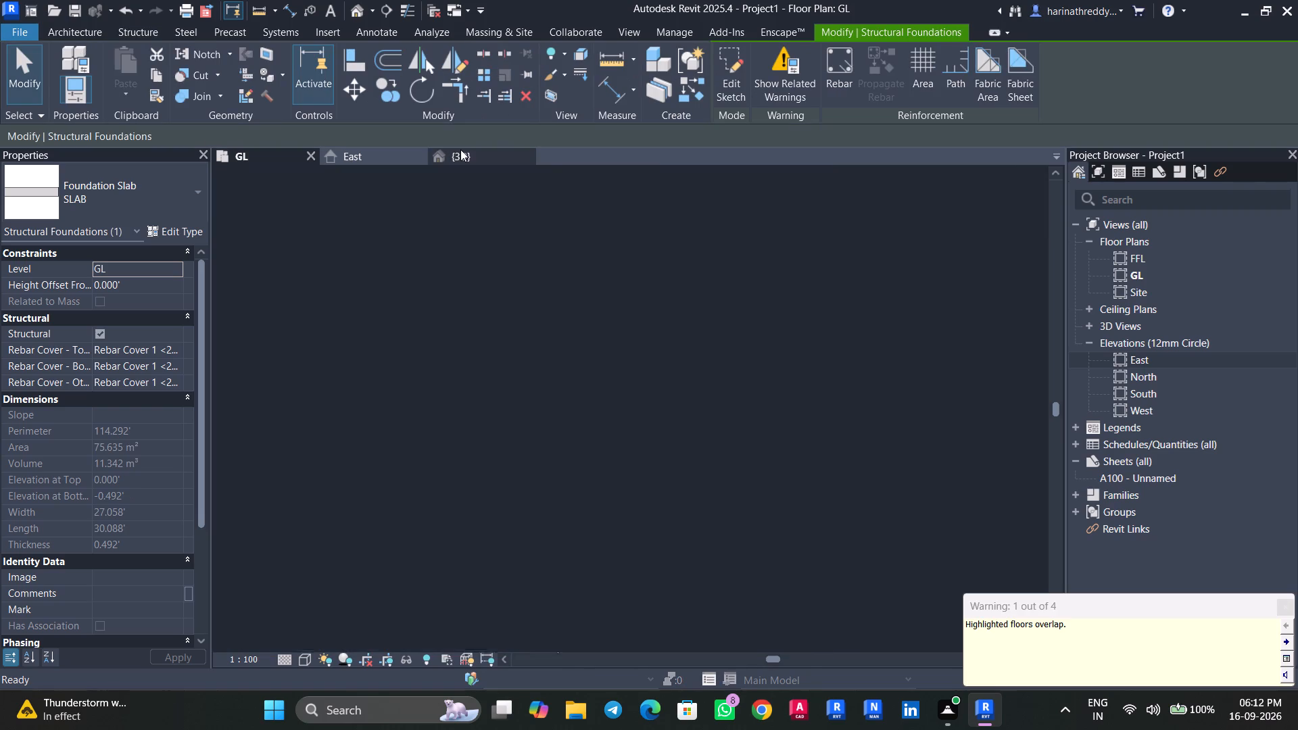
shift+middle_drag(765, 575, 727, 486)
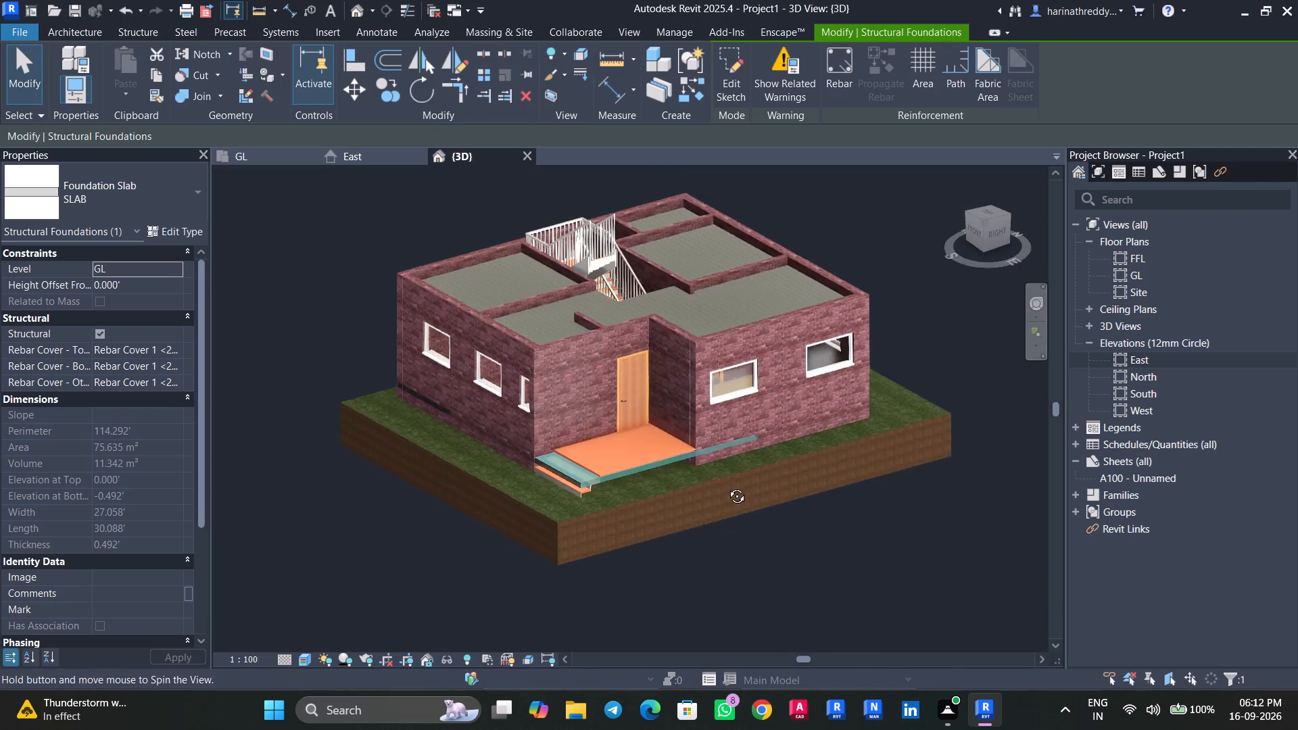
shift+middle_drag(727, 486, 719, 467)
scroll(648, 443, up, 3)
click(651, 452)
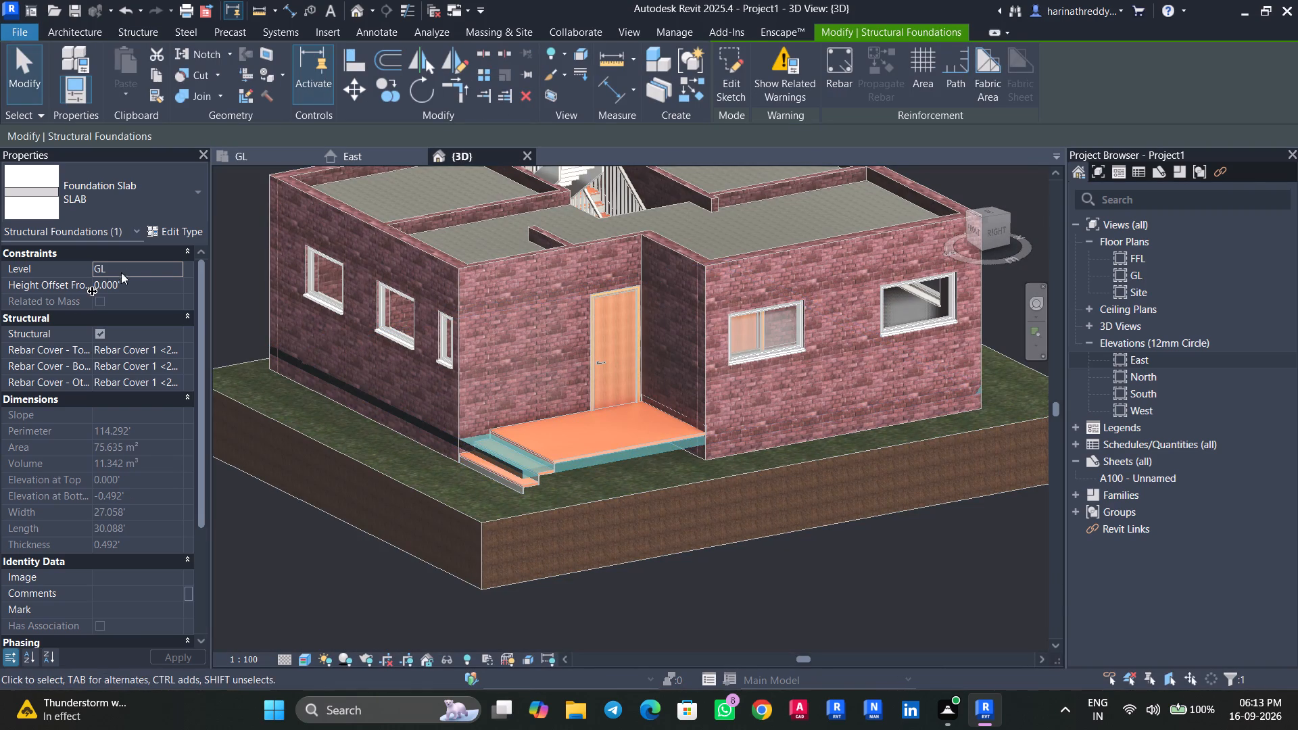
click(175, 268)
click(125, 298)
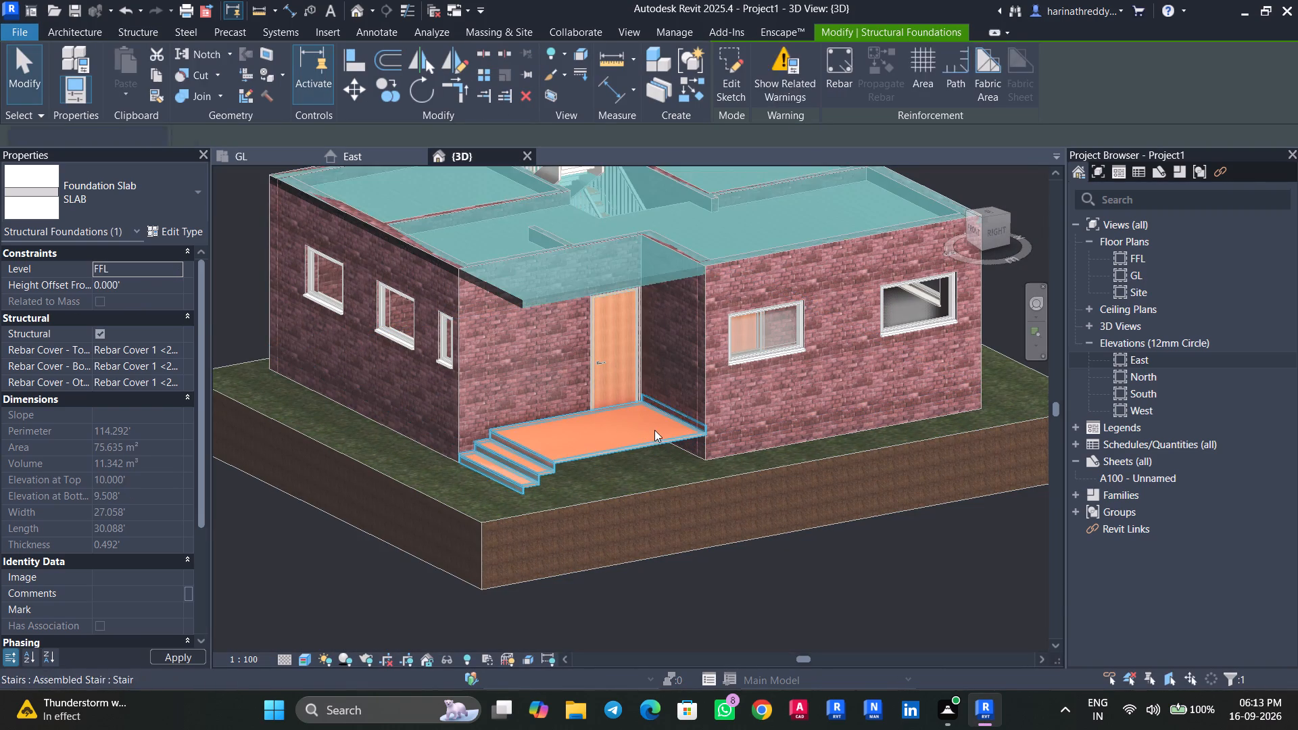
key(Escape)
key(Escape)
Set the slab's height offset from the FFL level to 150 mm.
scroll(793, 573, down, 2)
shift+middle_drag(809, 578, 913, 635)
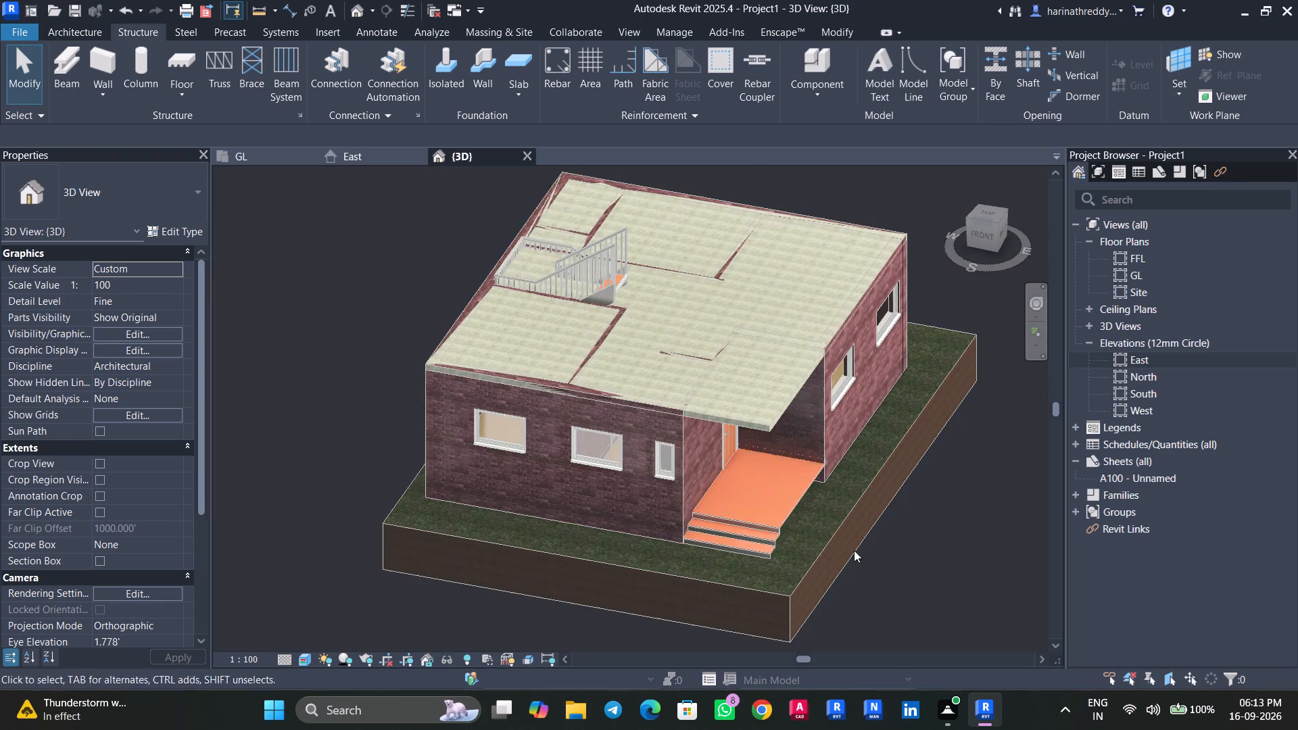
click(750, 420)
click(143, 285)
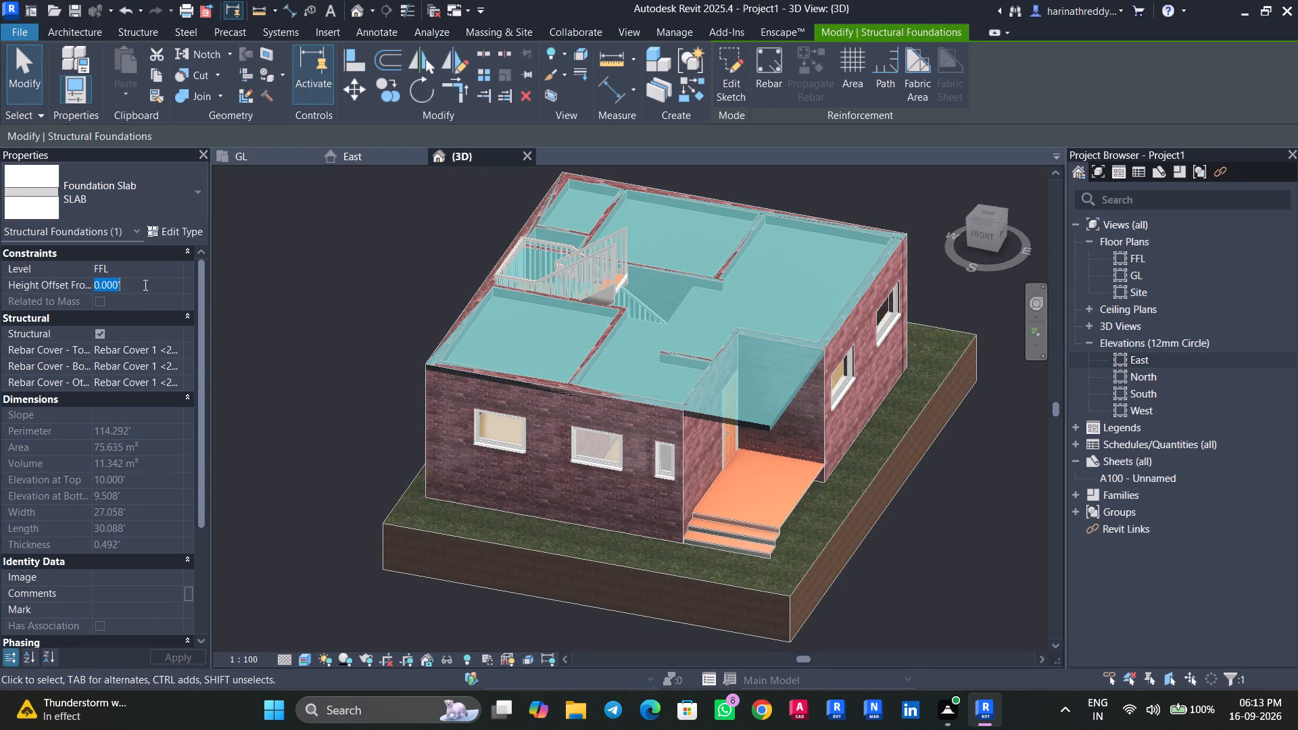
text(150MM)
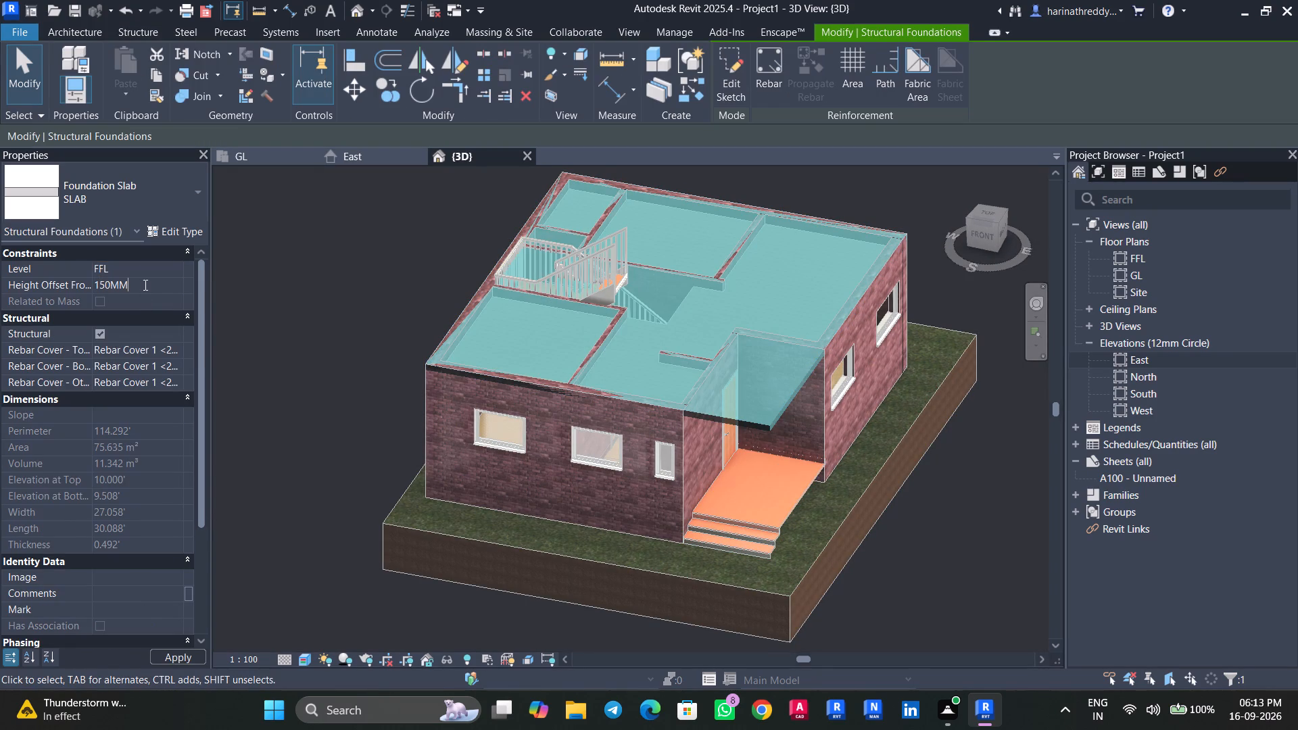
key(Return)
key(Escape)
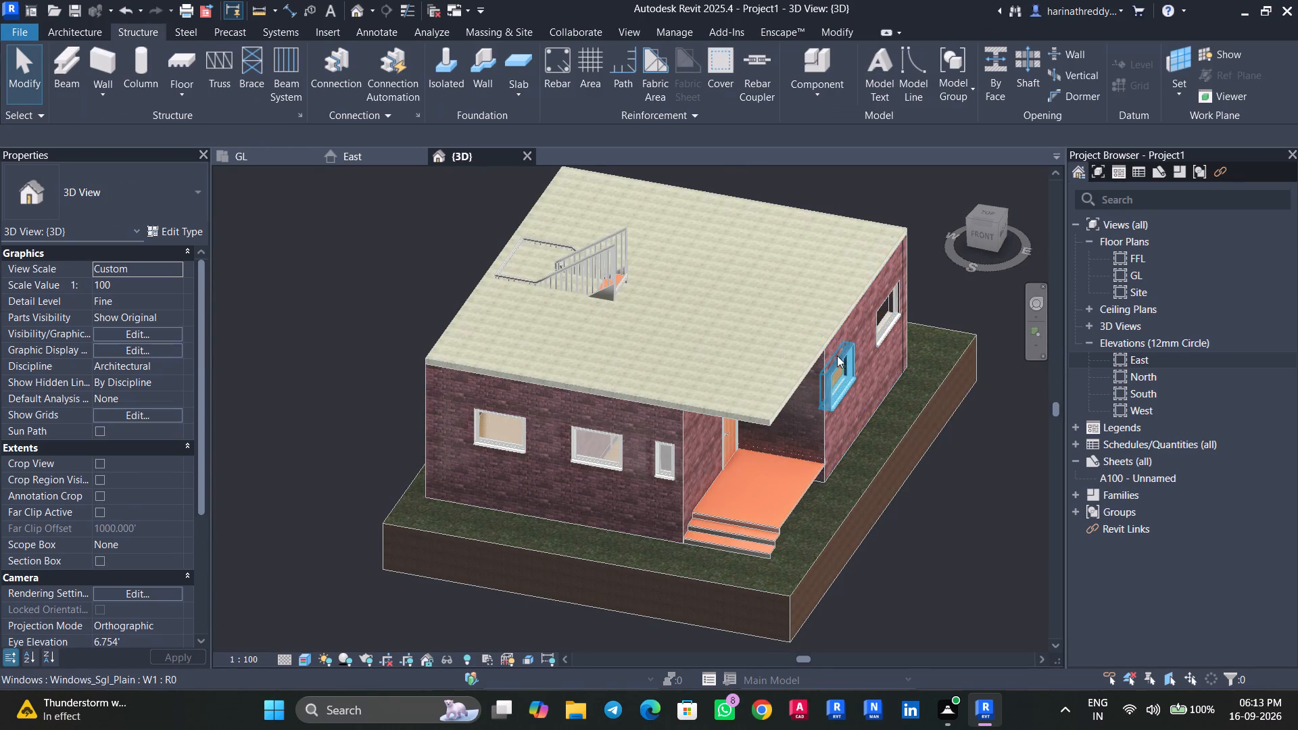
In the GL floor plan, create a rectangular shaft opening spanning the toilet beside the stair and the full stair flight.
click(238, 159)
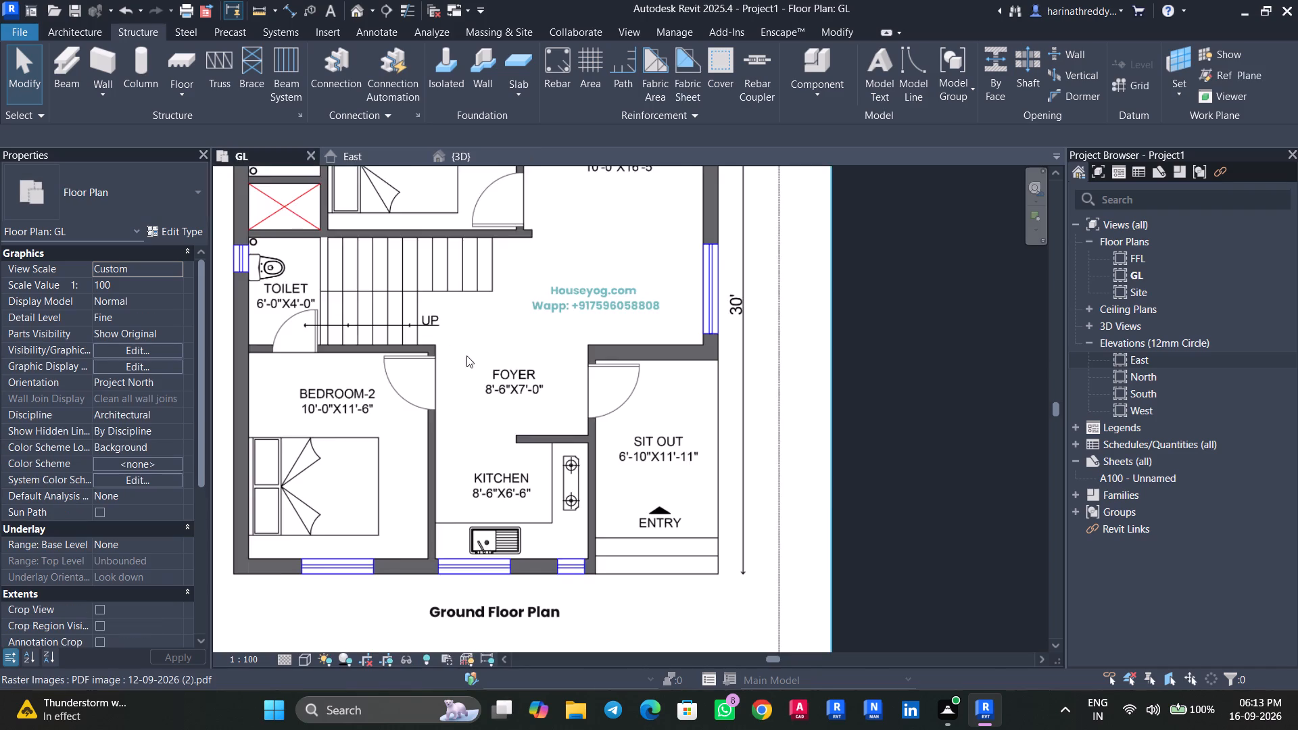
scroll(613, 372, down, 3)
scroll(498, 343, up, 5)
middle_drag(542, 362, 579, 408)
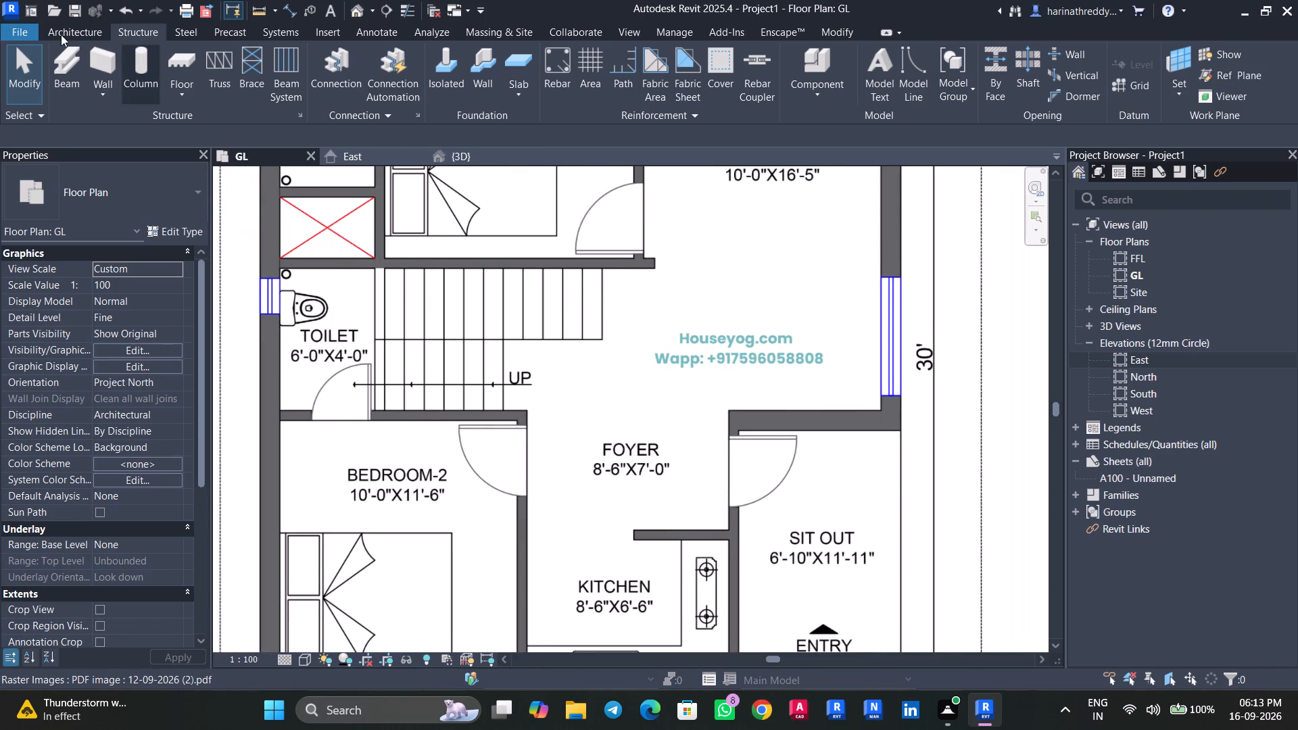
click(62, 34)
click(1043, 70)
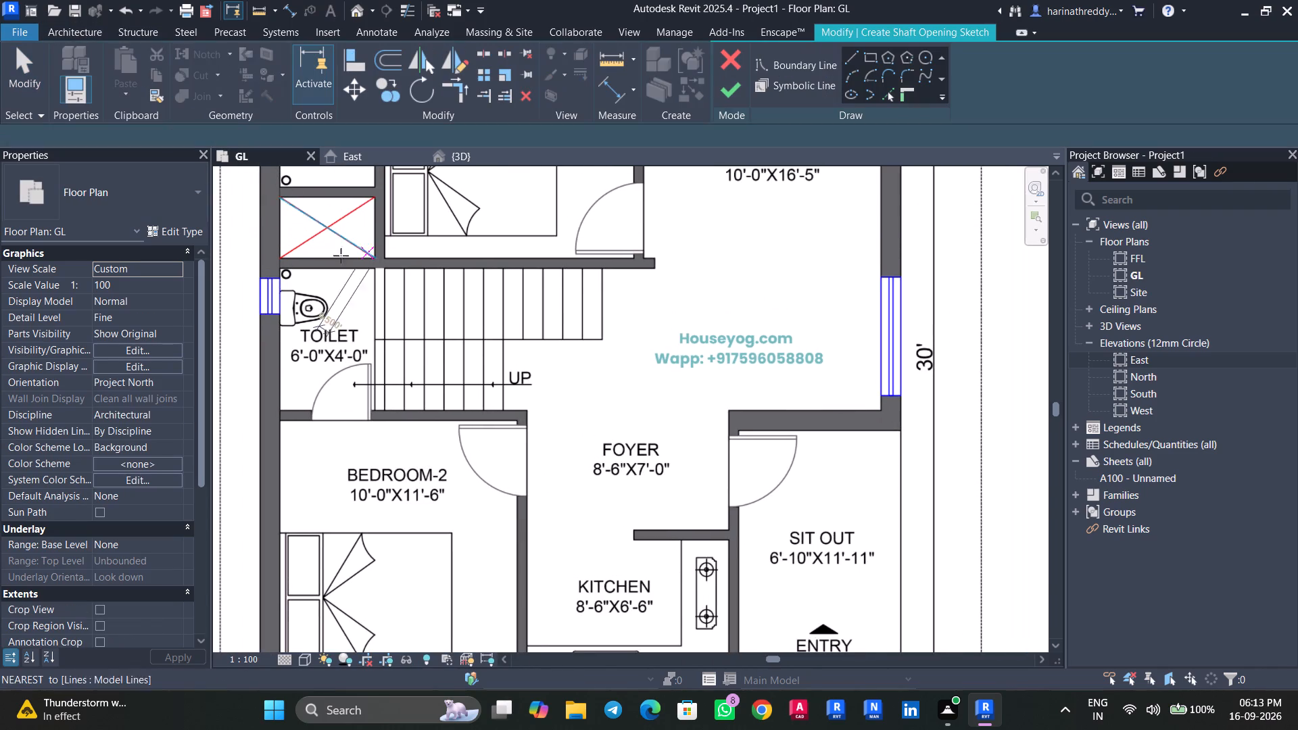
click(871, 57)
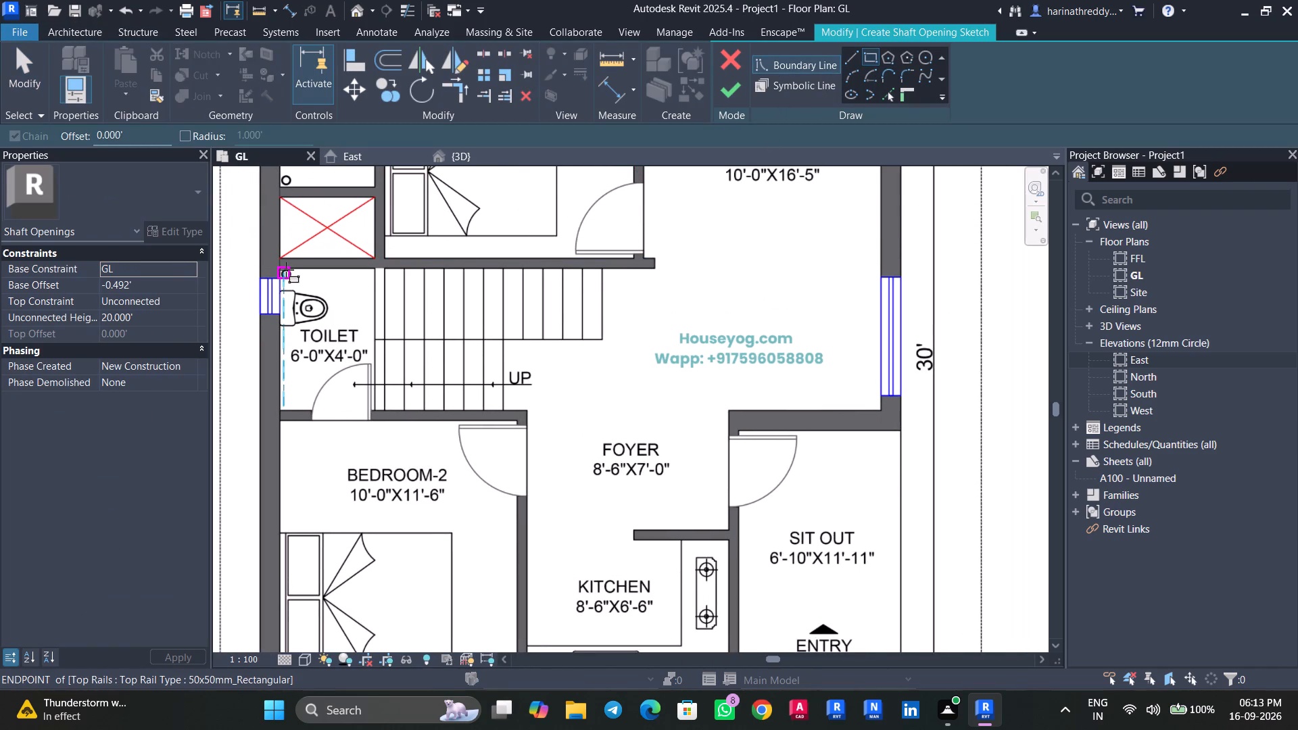
scroll(281, 270, up, 6)
click(277, 263)
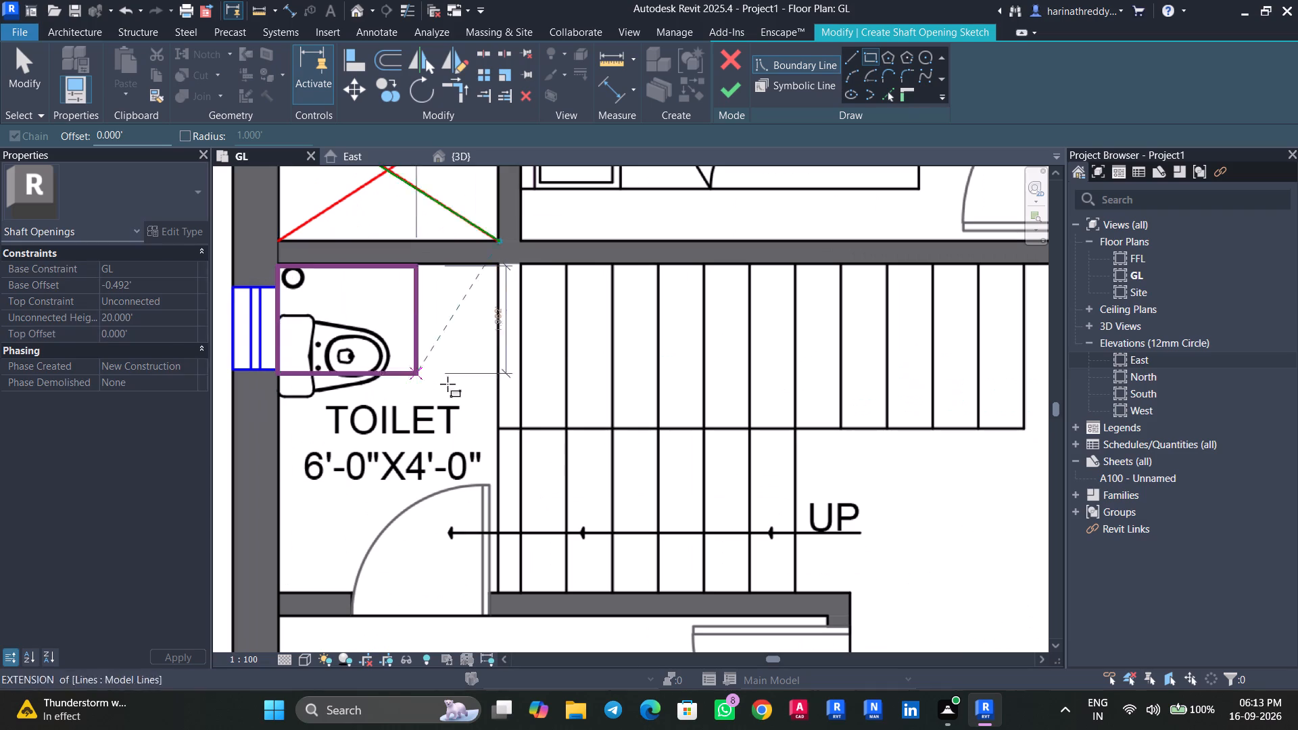
middle_drag(705, 513, 593, 475)
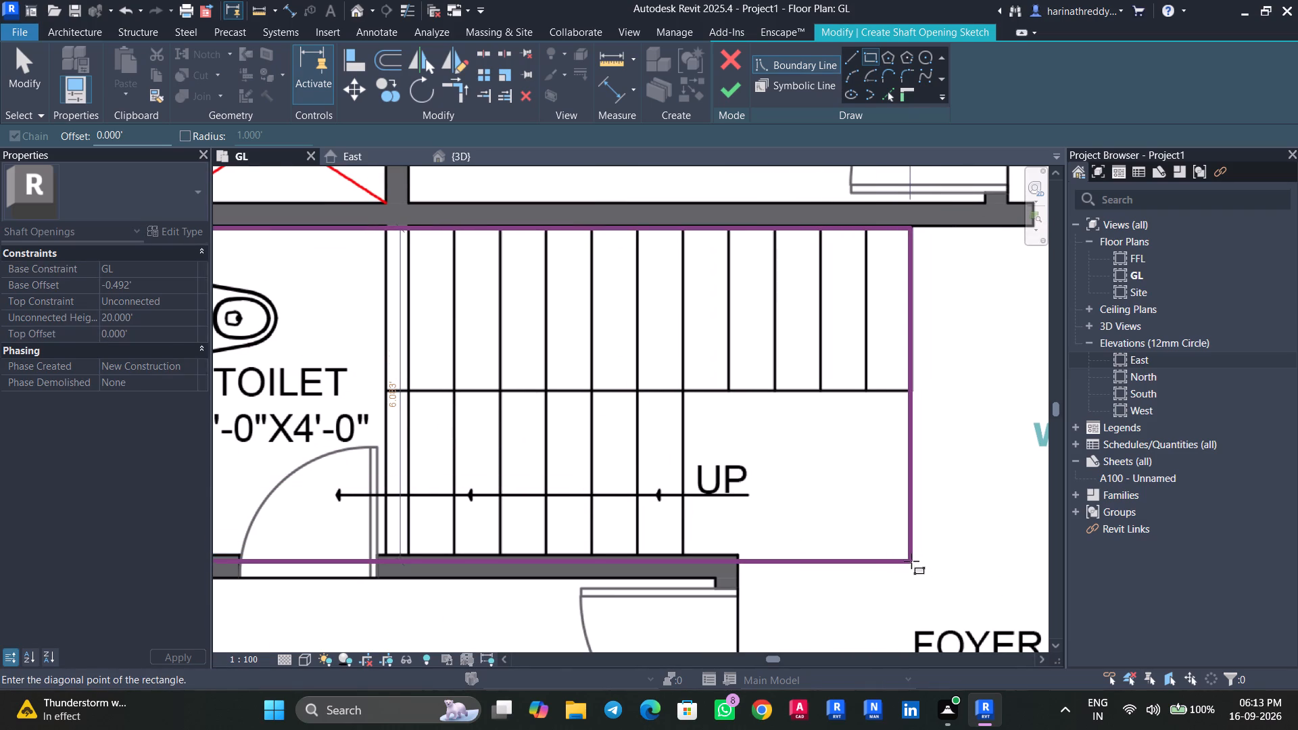
click(911, 558)
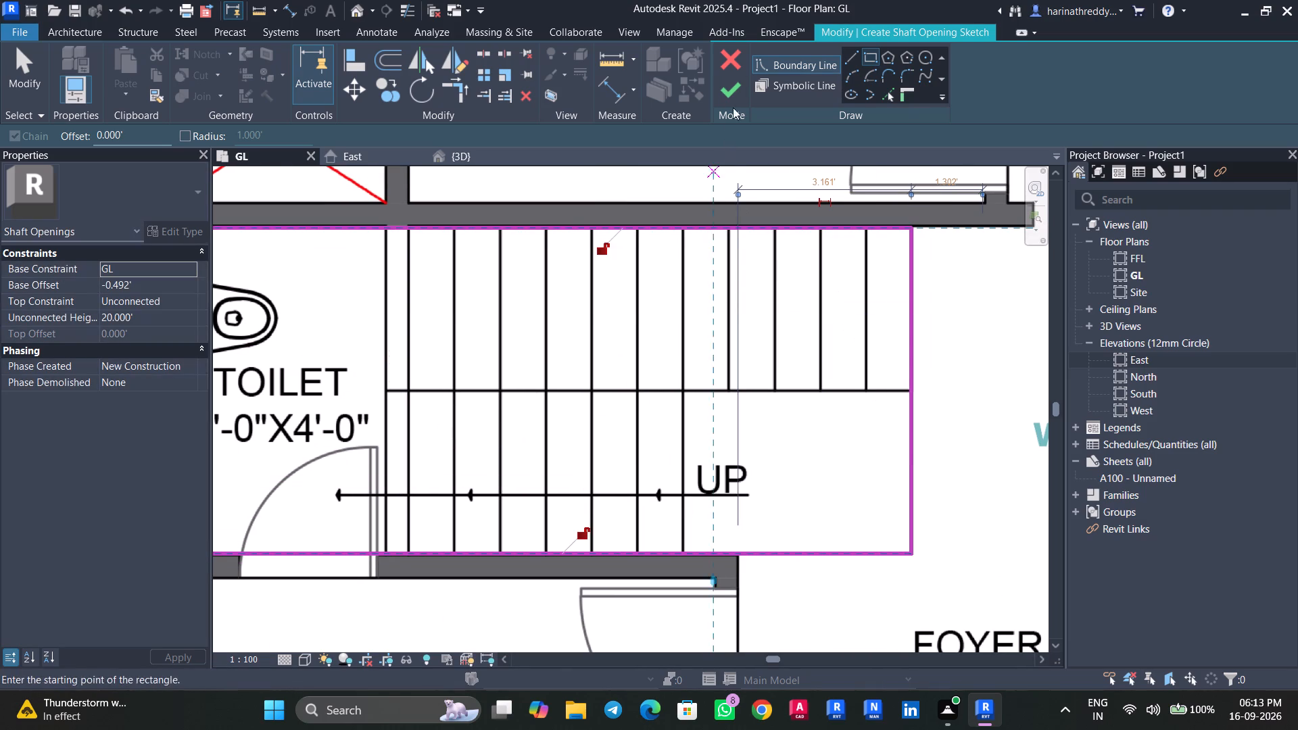
click(744, 91)
In the 3D view, raise the base of the shaft opening to a base offset of about 1.6 ft.
click(485, 151)
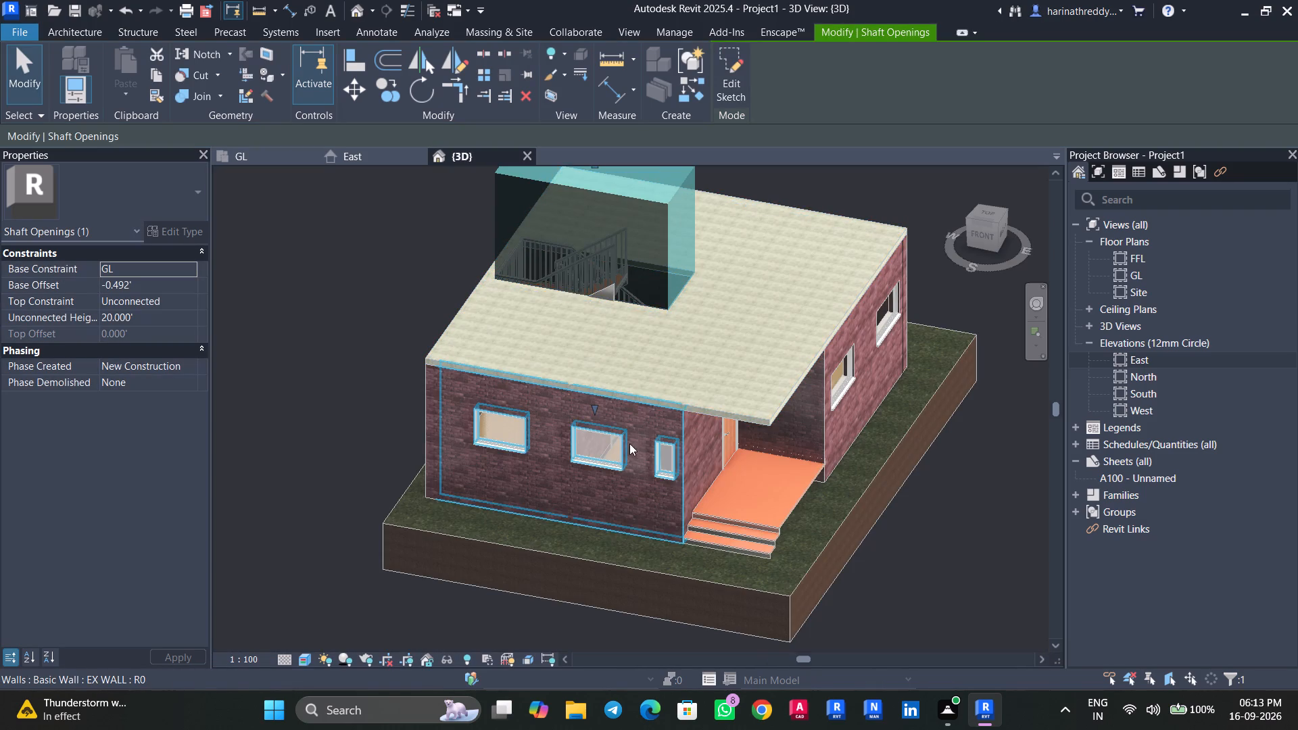
shift+middle_drag(408, 572, 691, 484)
drag(591, 422, 595, 390)
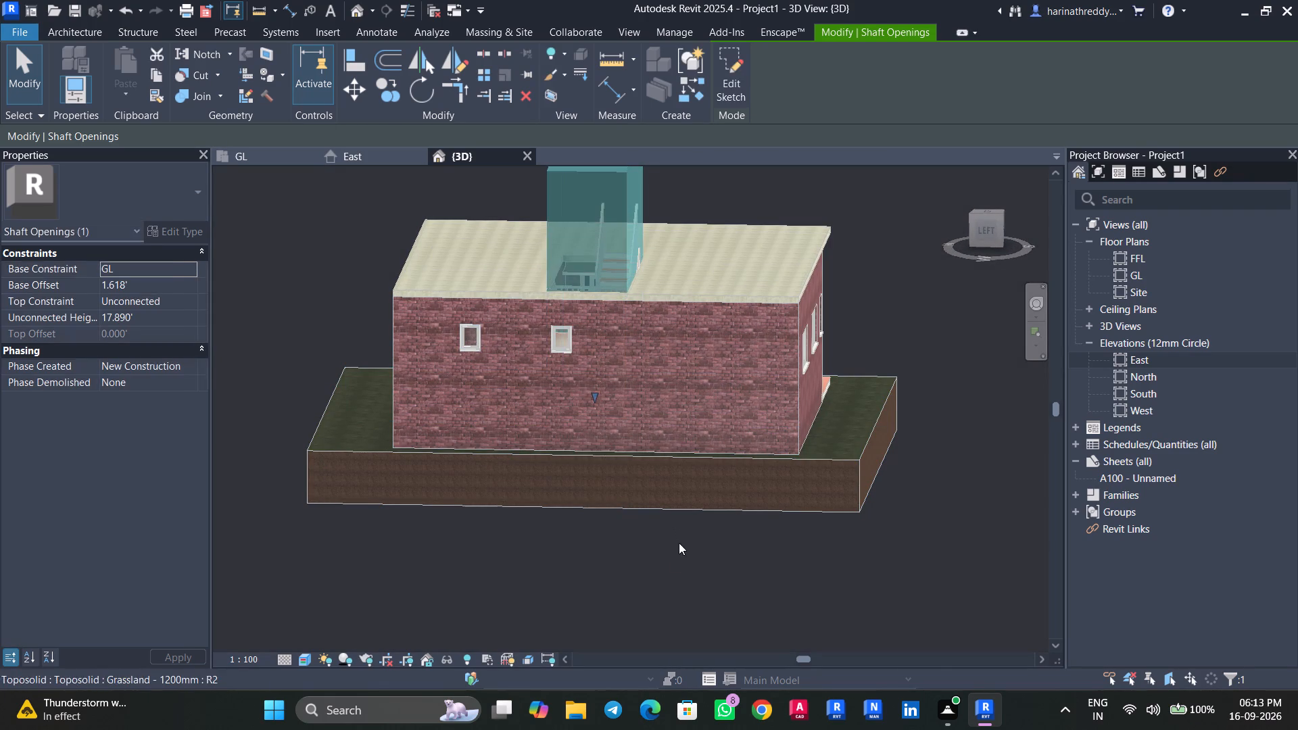
key(Escape)
scroll(601, 554, down, 3)
shift+middle_drag(502, 524, 857, 640)
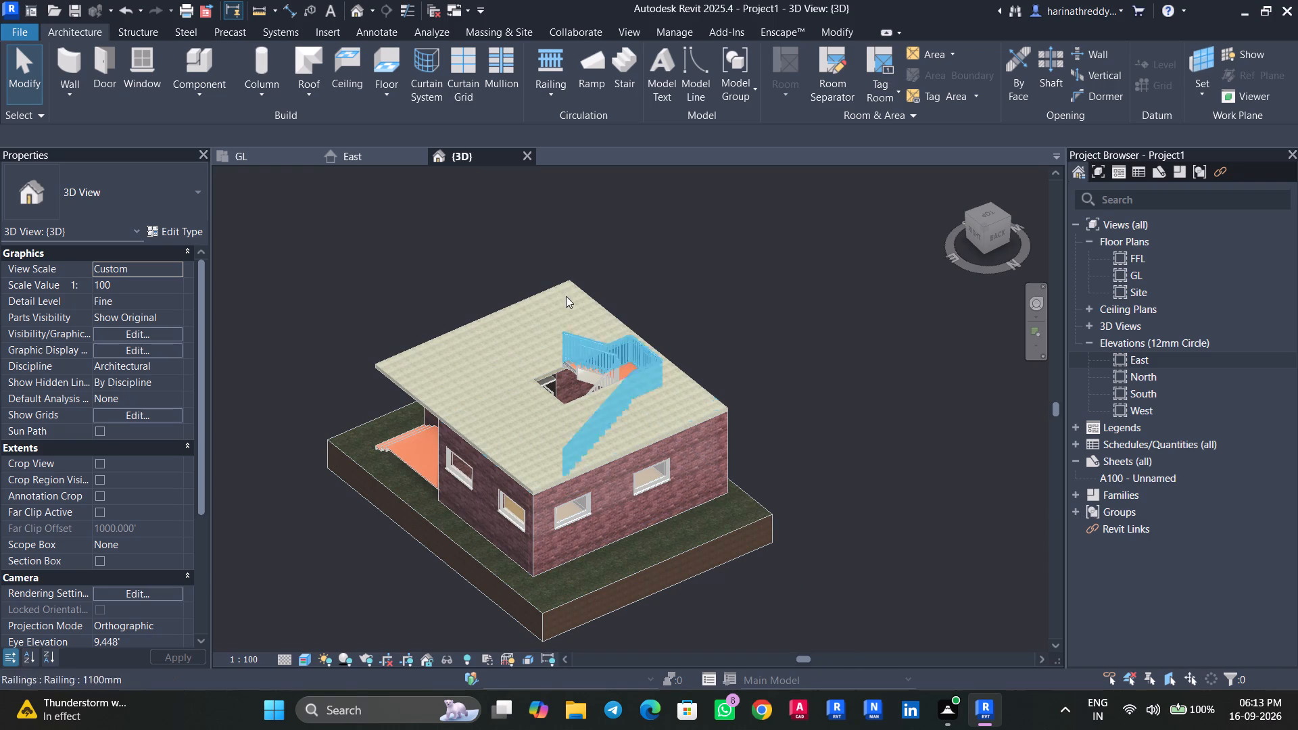
In the FFL floor plan, start a Glass_Panel-Bottom_Fill railing path and sketch it along the roof slab's full north edge.
click(235, 153)
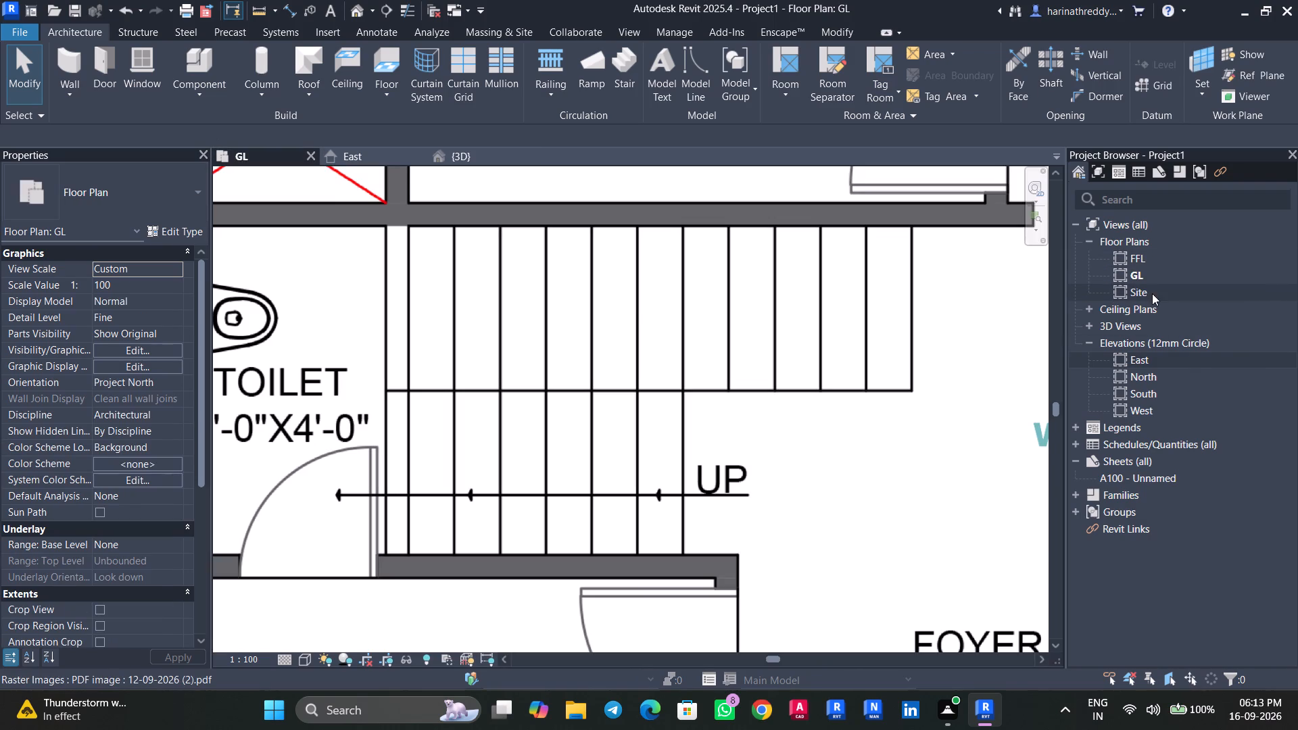
double_click(1144, 255)
scroll(866, 404, down, 7)
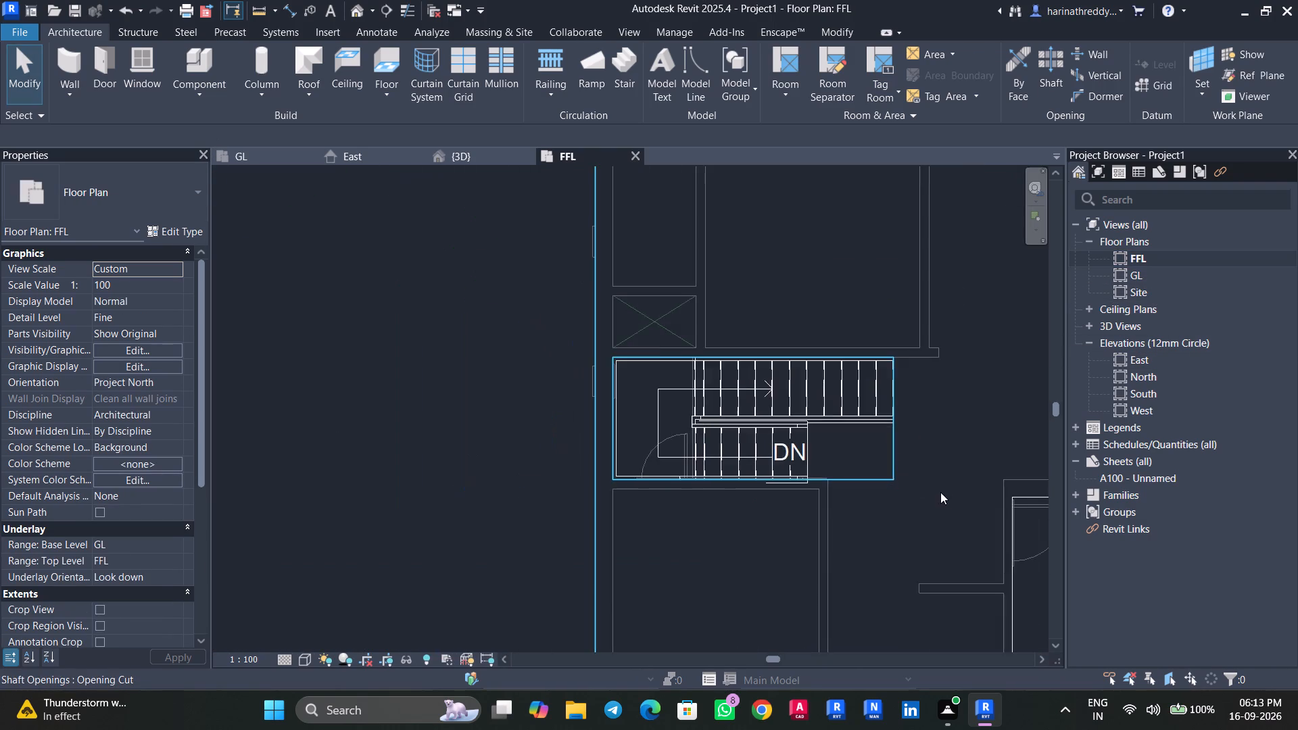
scroll(946, 493, down, 4)
middle_drag(948, 492, 562, 360)
scroll(786, 420, down, 1)
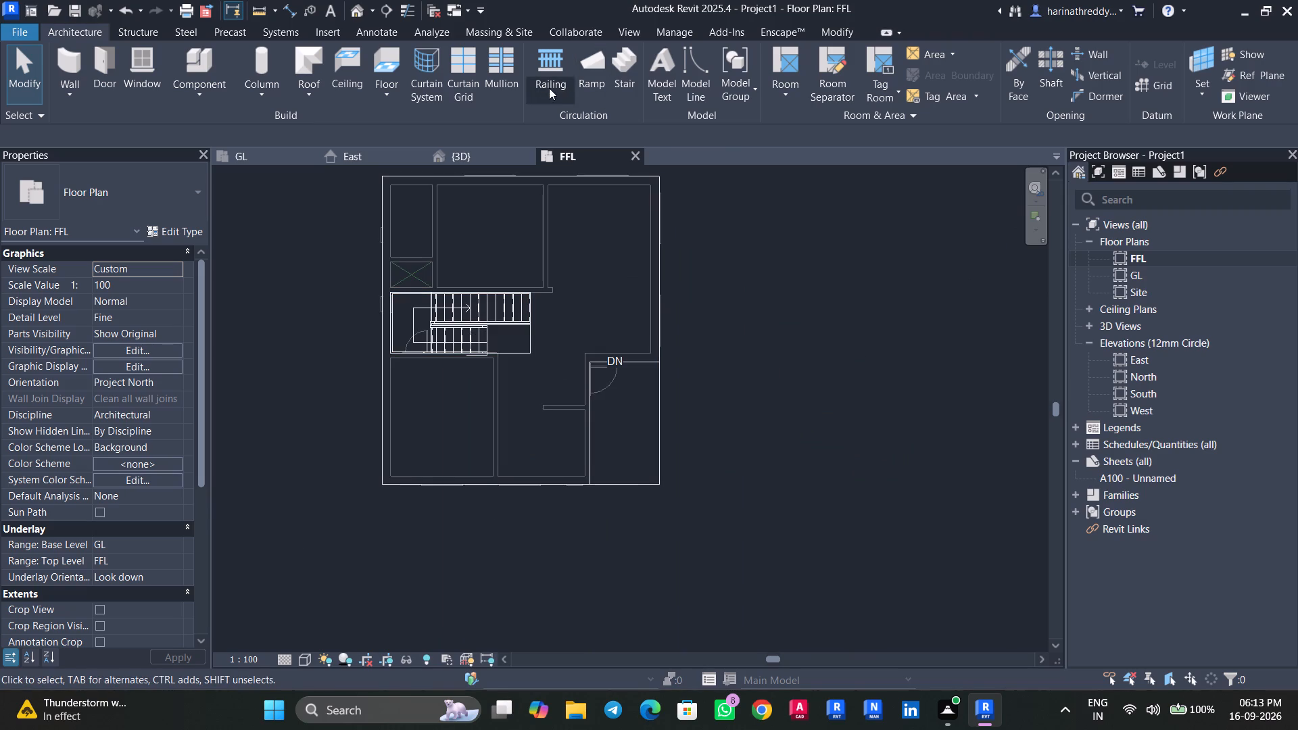
click(549, 88)
click(571, 119)
click(143, 189)
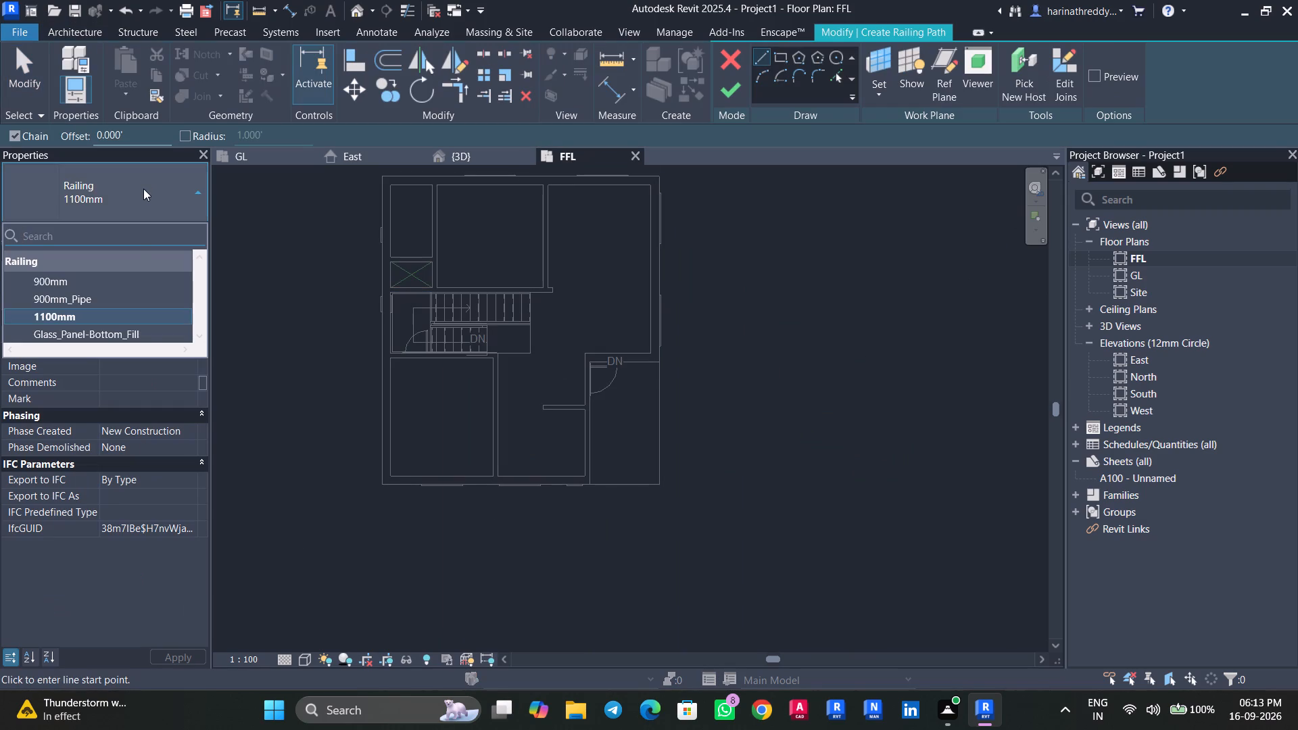
click(141, 335)
middle_drag(470, 252, 508, 341)
scroll(508, 341, up, 1)
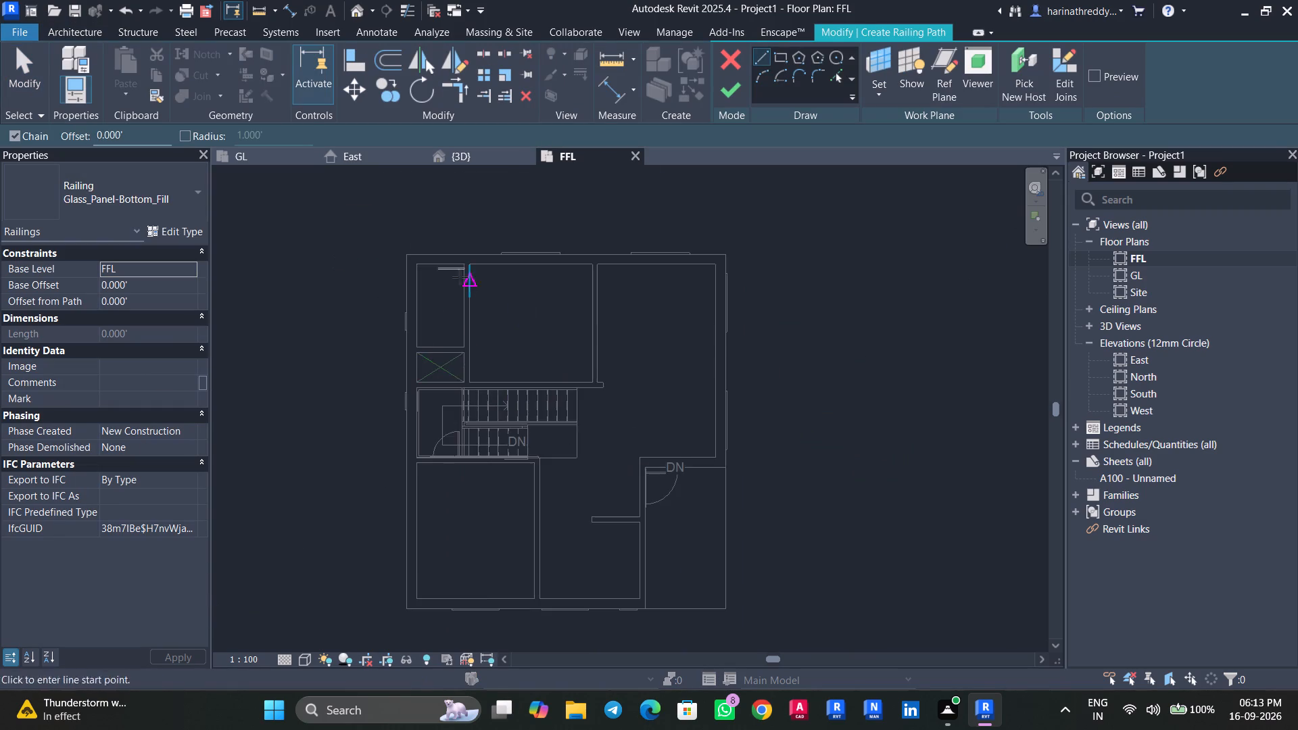
scroll(365, 245, up, 6)
click(443, 258)
middle_drag(760, 270, 661, 247)
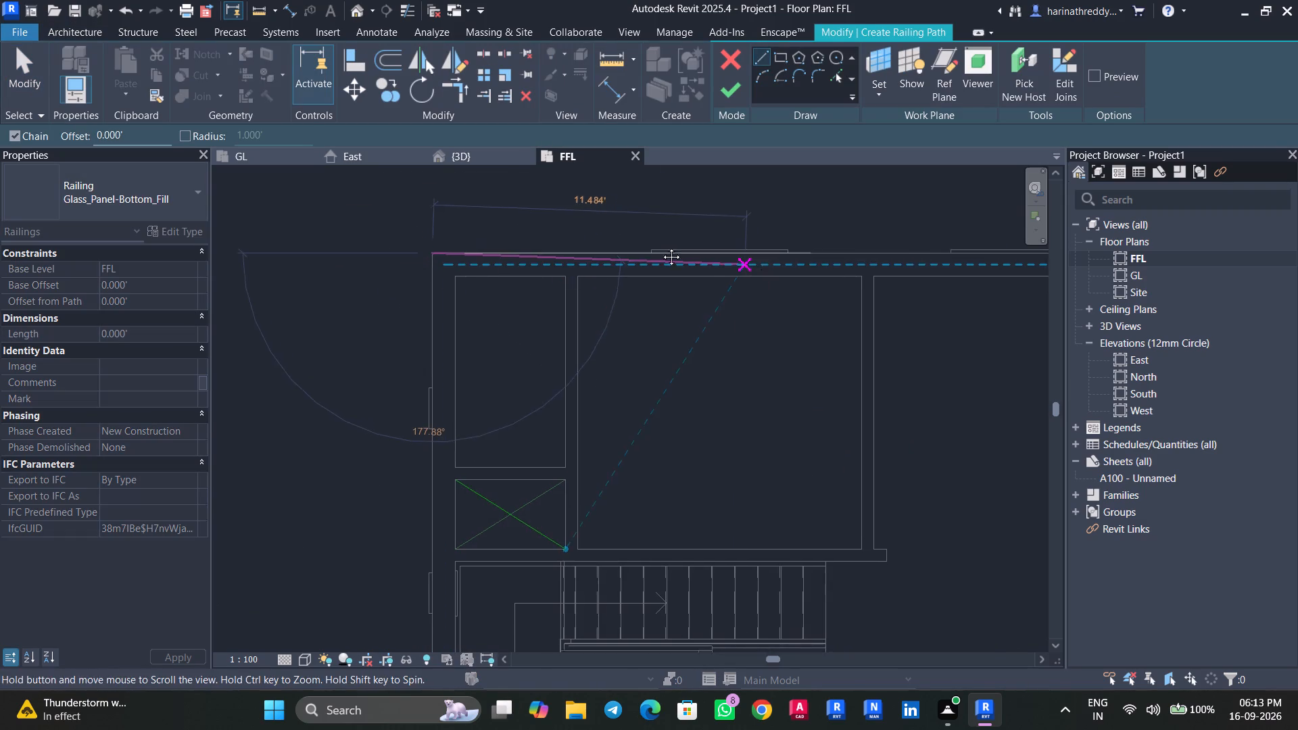
middle_drag(661, 247, 466, 231)
click(882, 218)
Continue the railing path along the full east and south slab edges, ending about 12.5 ft up the west edge beside the stair.
middle_drag(885, 387, 894, 280)
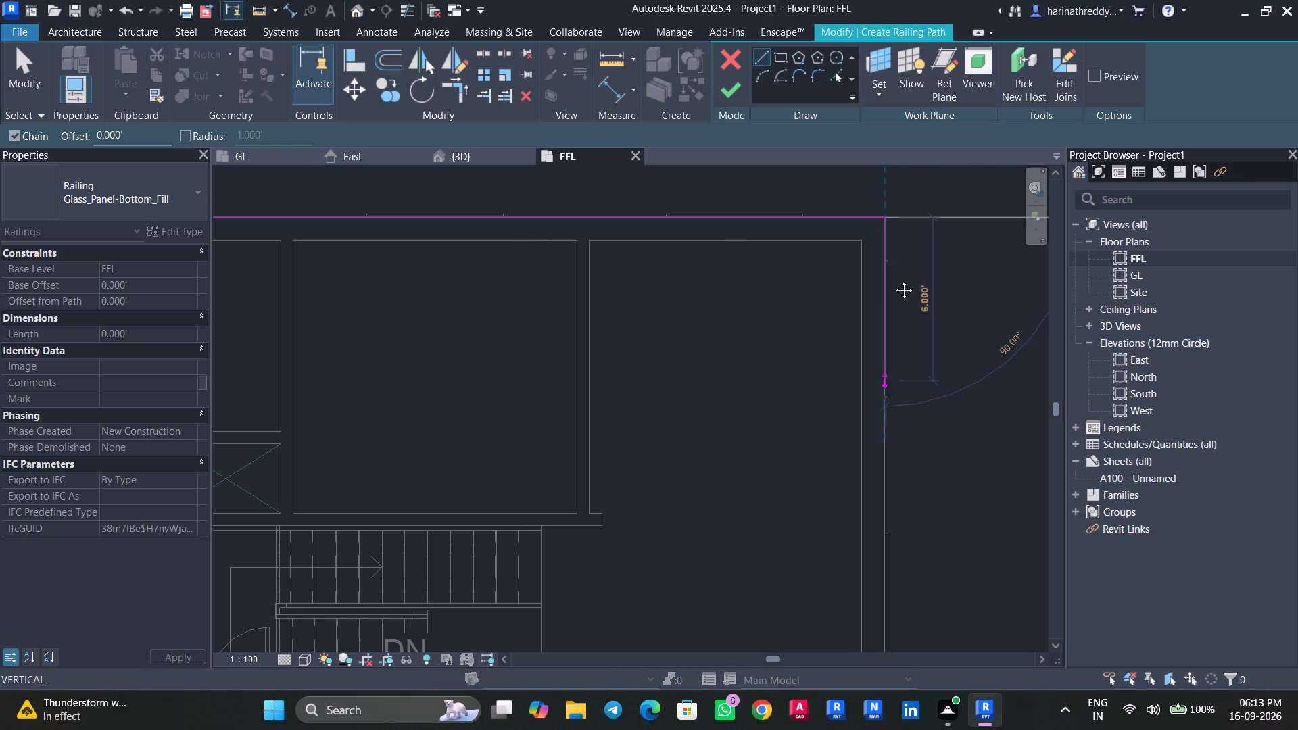
middle_drag(894, 280, 906, 137)
middle_drag(925, 490, 931, 245)
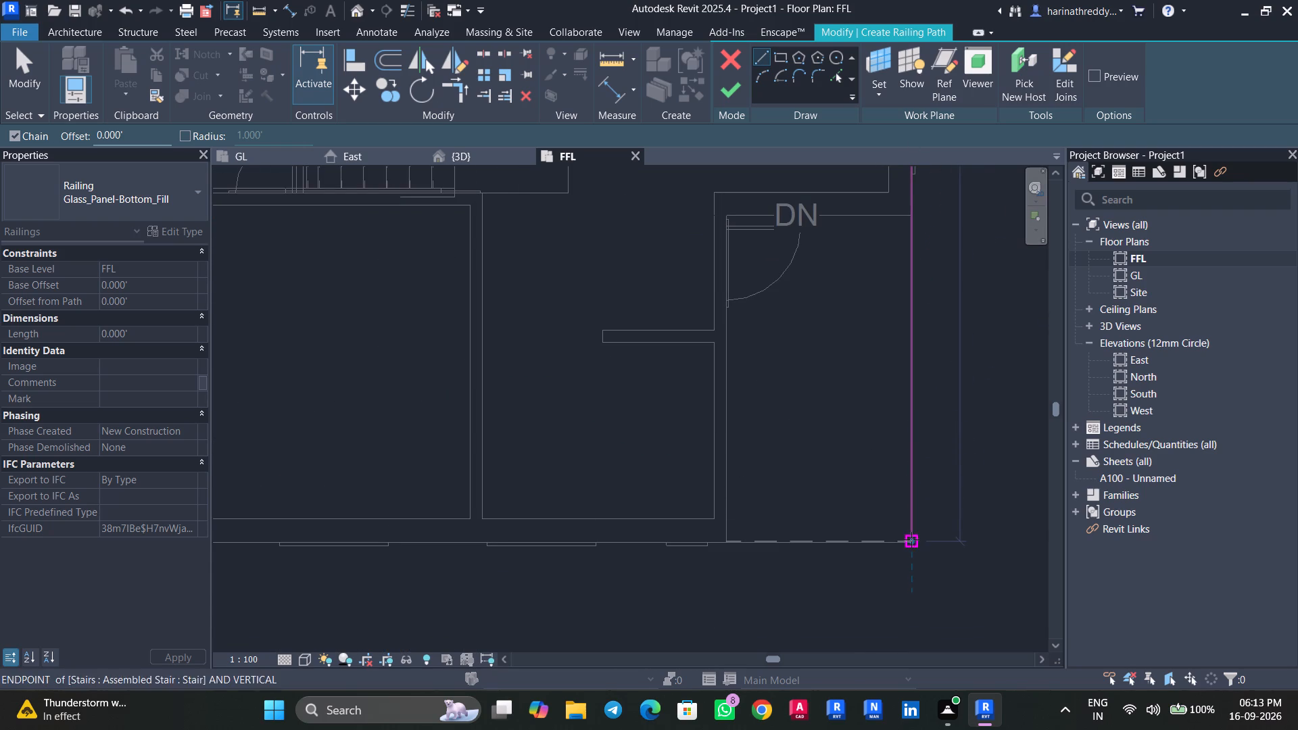
click(911, 539)
middle_drag(664, 515, 1053, 515)
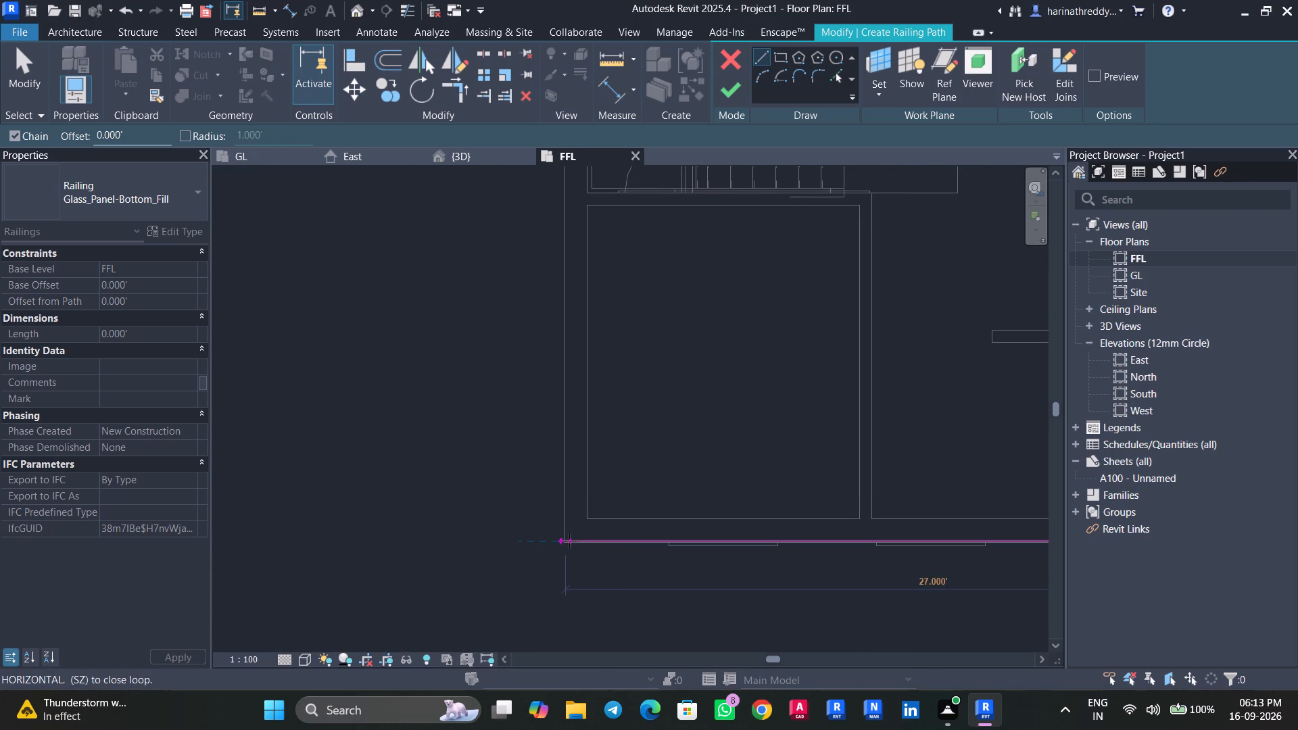
click(563, 541)
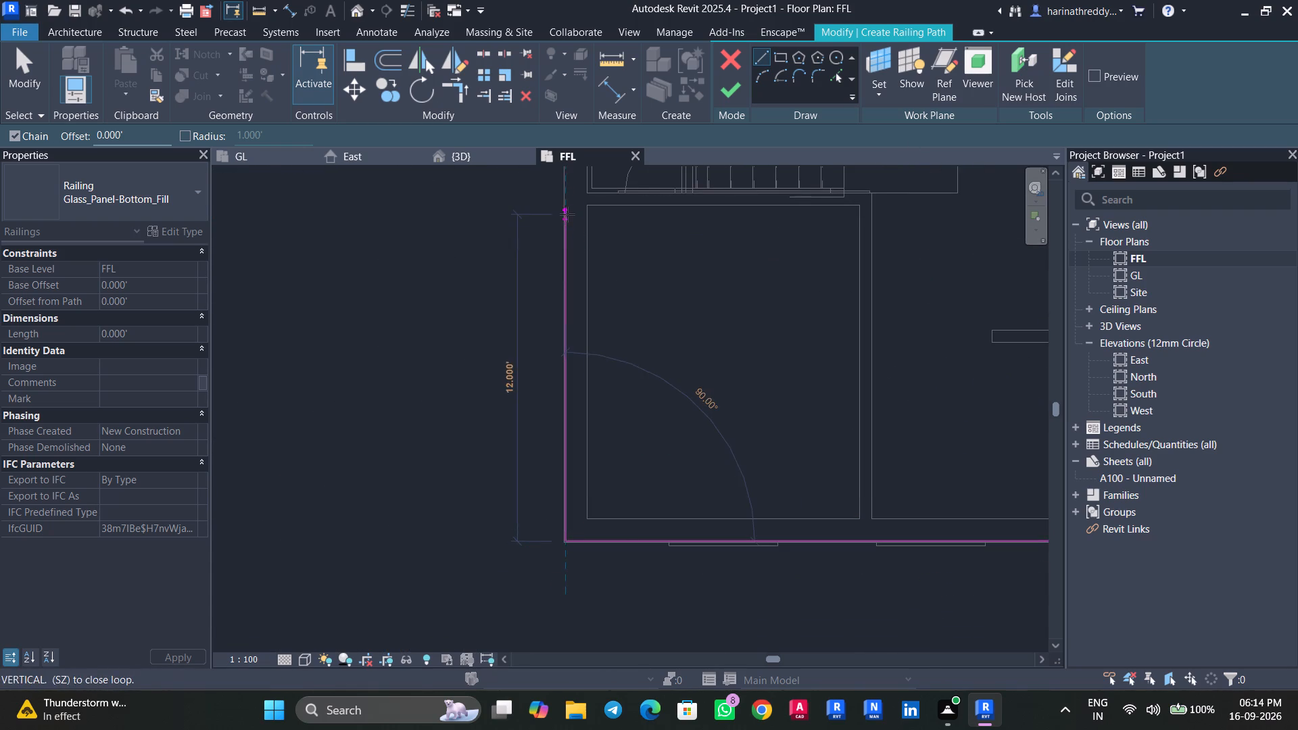
middle_drag(567, 215, 581, 441)
scroll(581, 441, up, 1)
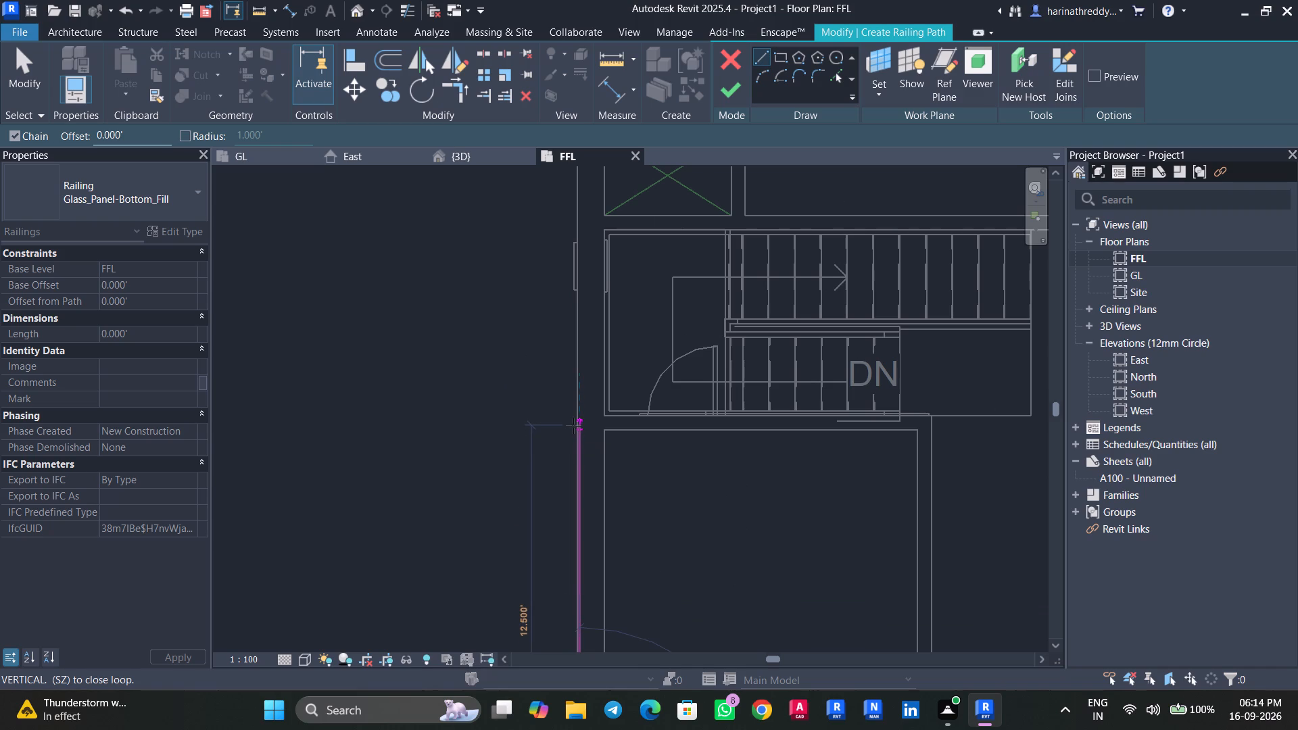
click(575, 420)
key(Escape)
Add a railing segment about 10.87 ft down the west edge from the northwest corner, finish the railing, and view it in 3D.
middle_drag(647, 316, 650, 629)
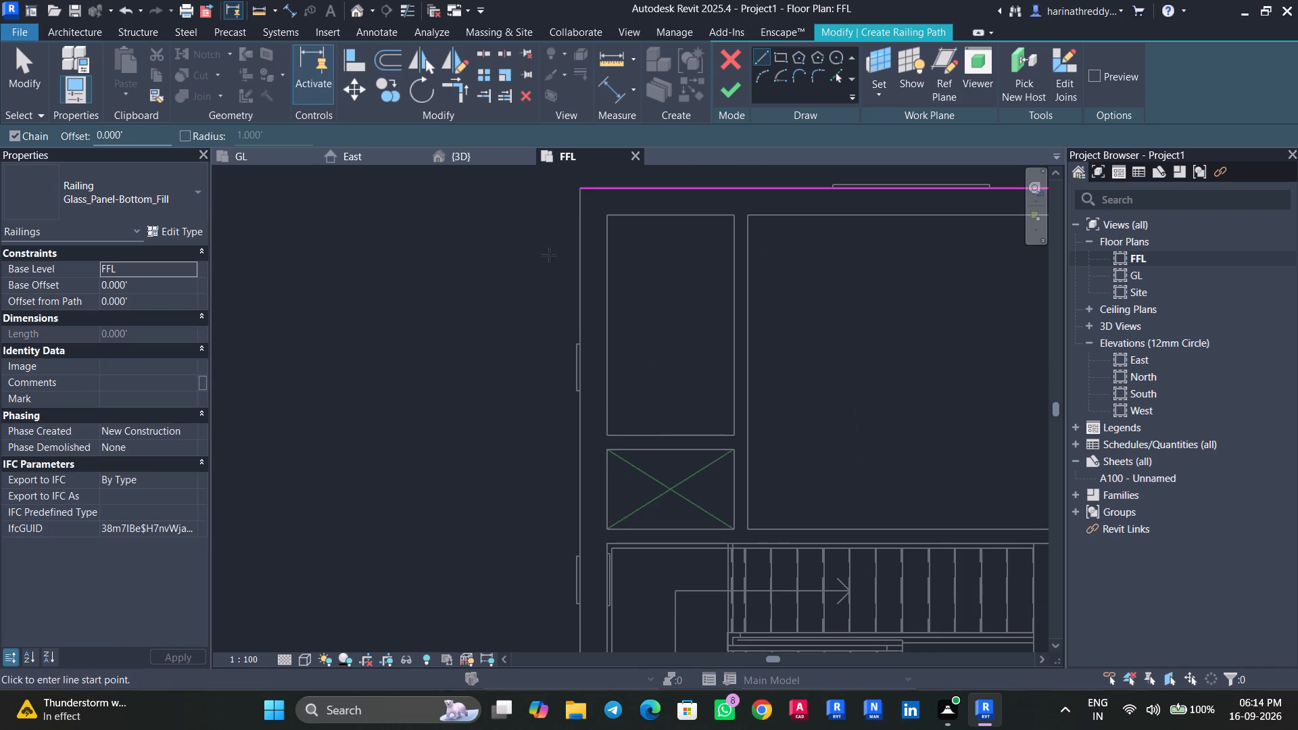
click(577, 191)
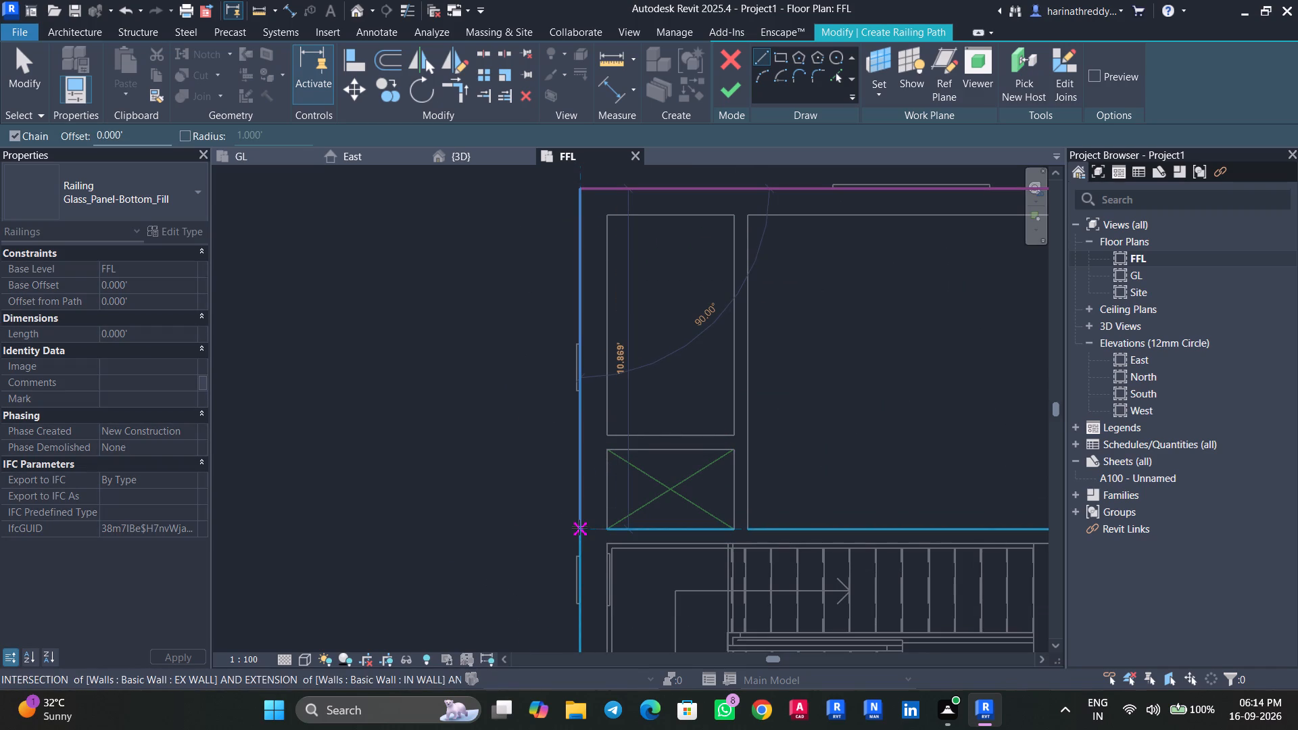
click(579, 527)
key(Escape)
key(Escape)
click(735, 90)
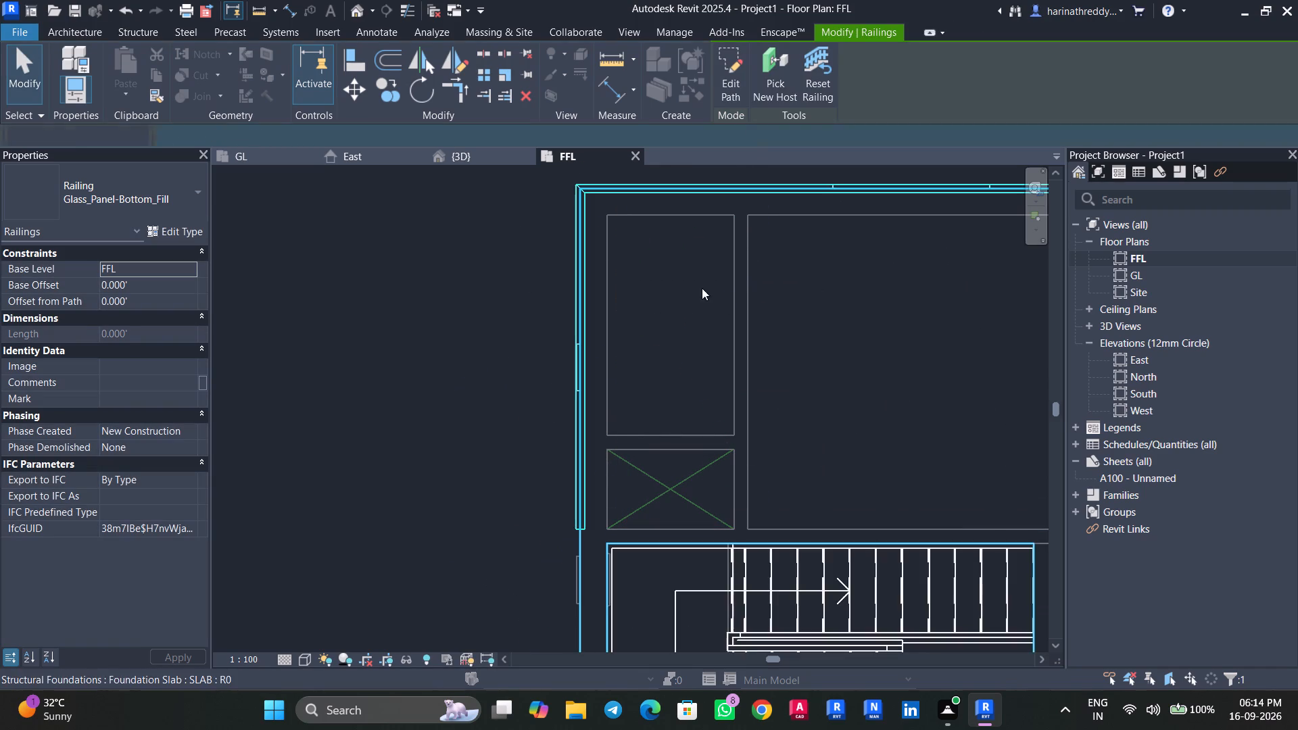
scroll(372, 279, down, 2)
click(466, 146)
click(468, 158)
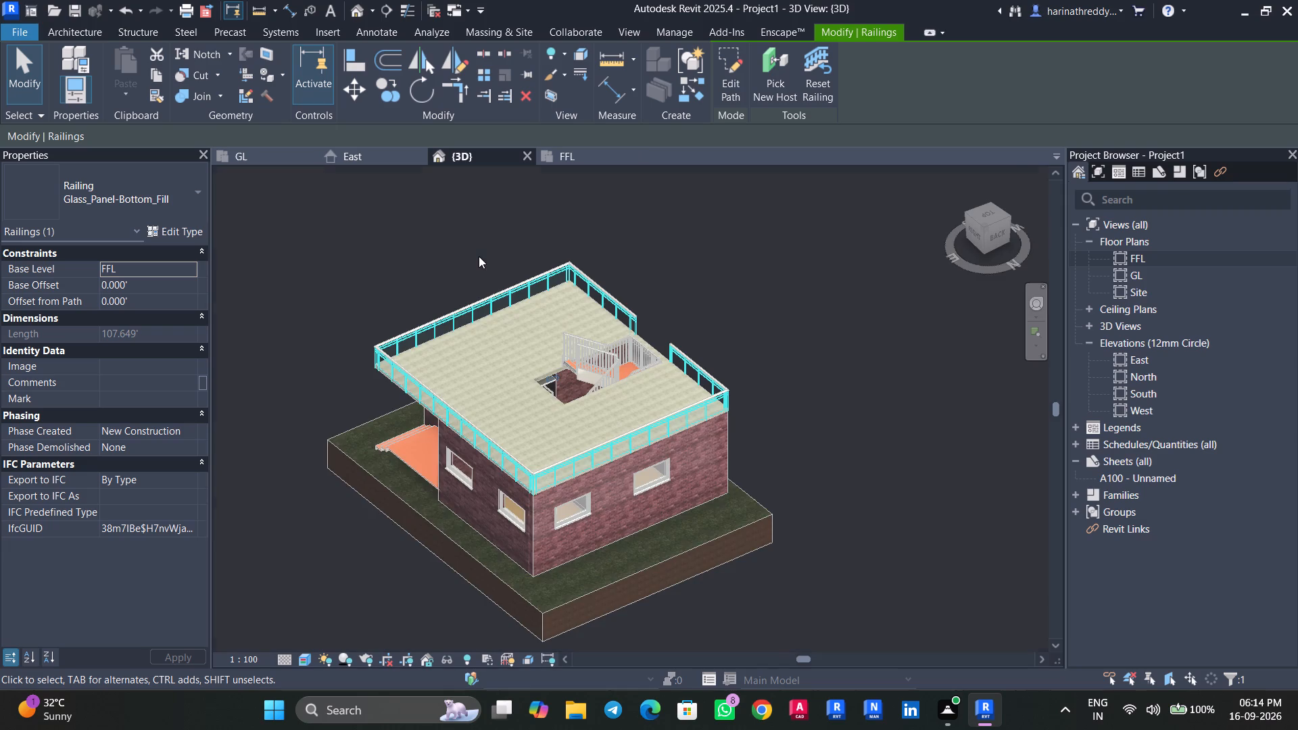
key(Escape)
key(Escape)
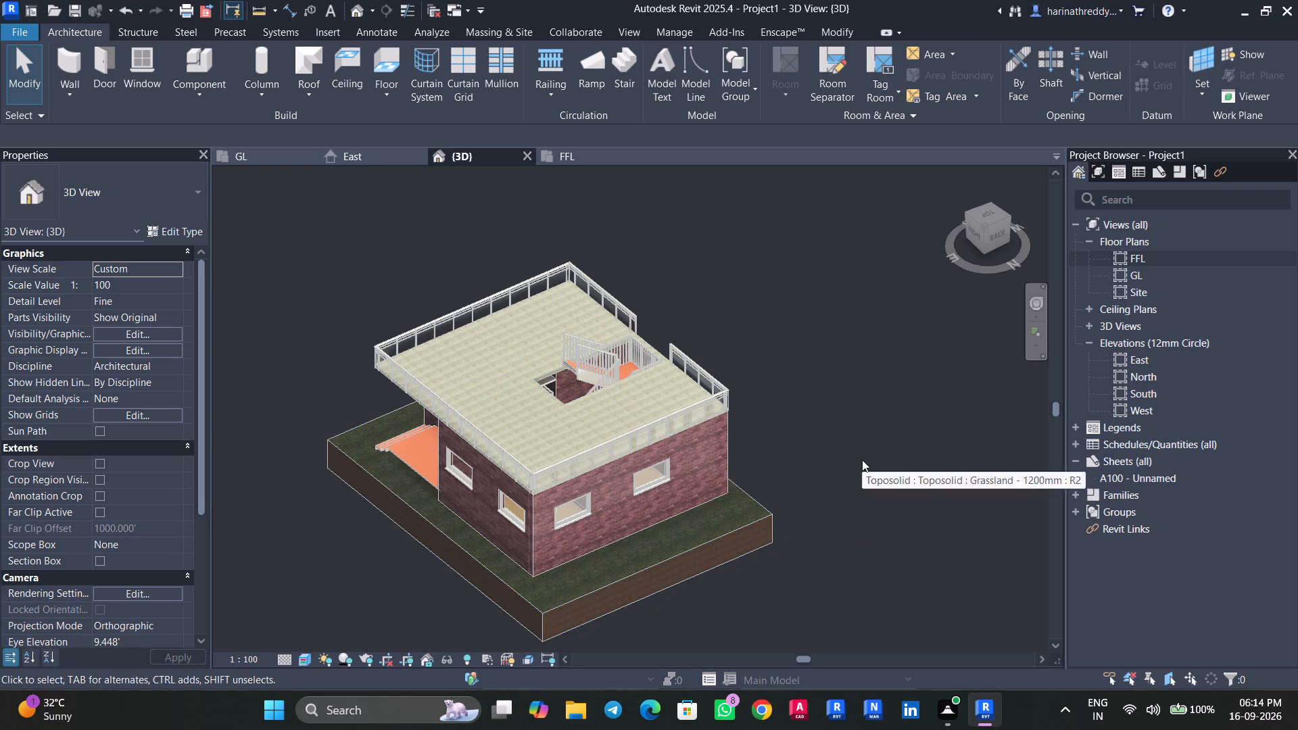
Save the project in Downloads as INTERSHIP PROJECT 9.
key(ctrl+s)
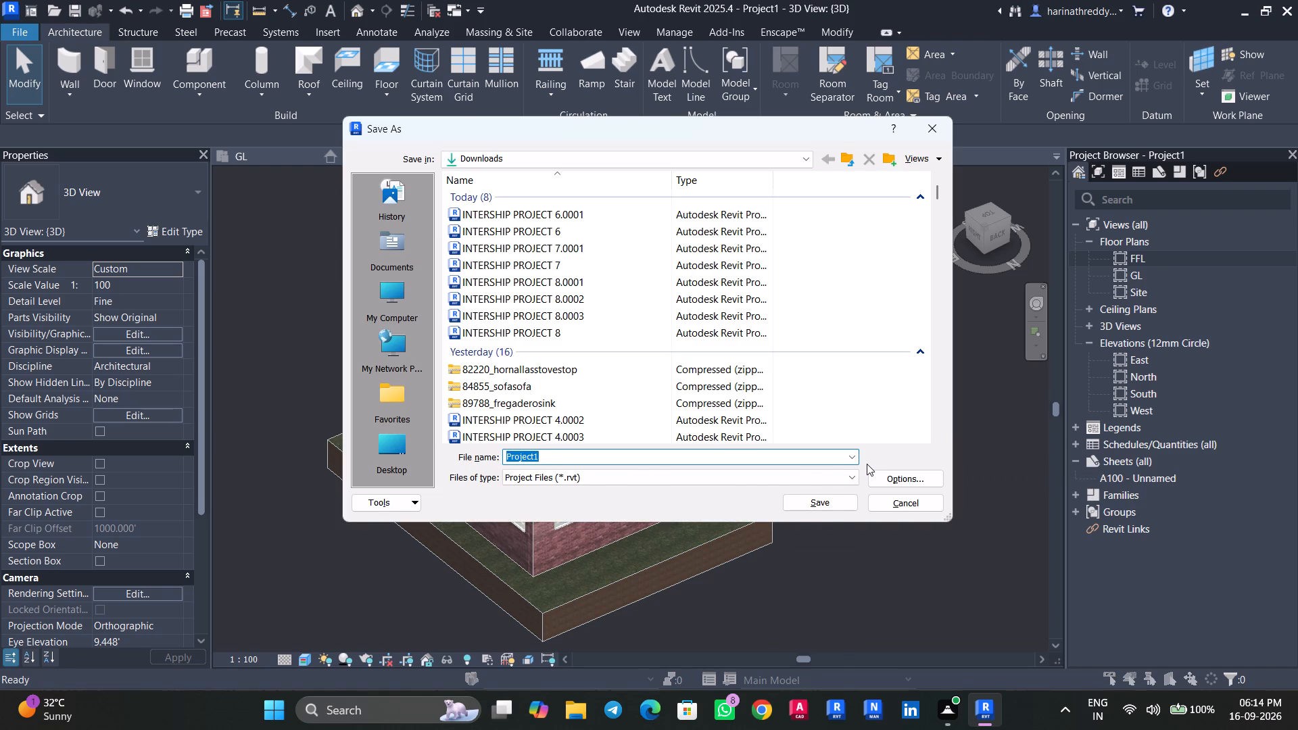
text(INTERSHIP PROJECT)
key(space)
key(9)
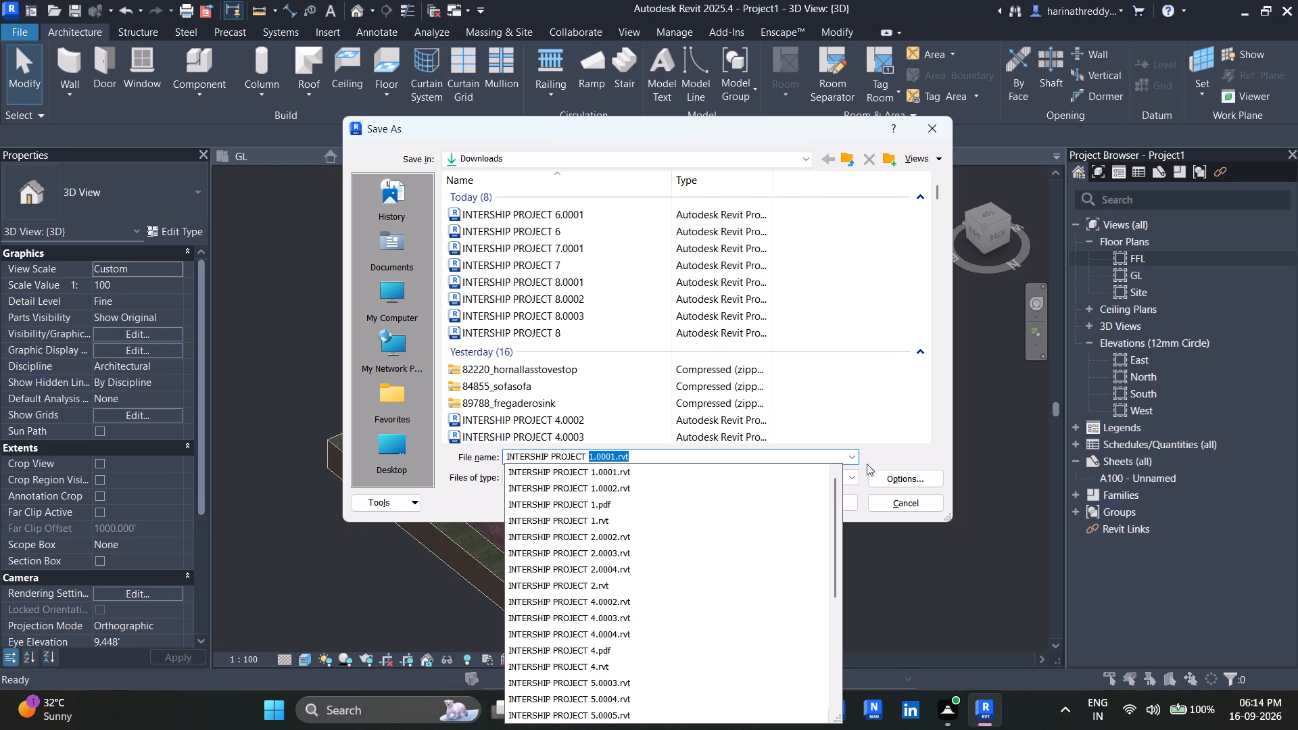
key(Return)
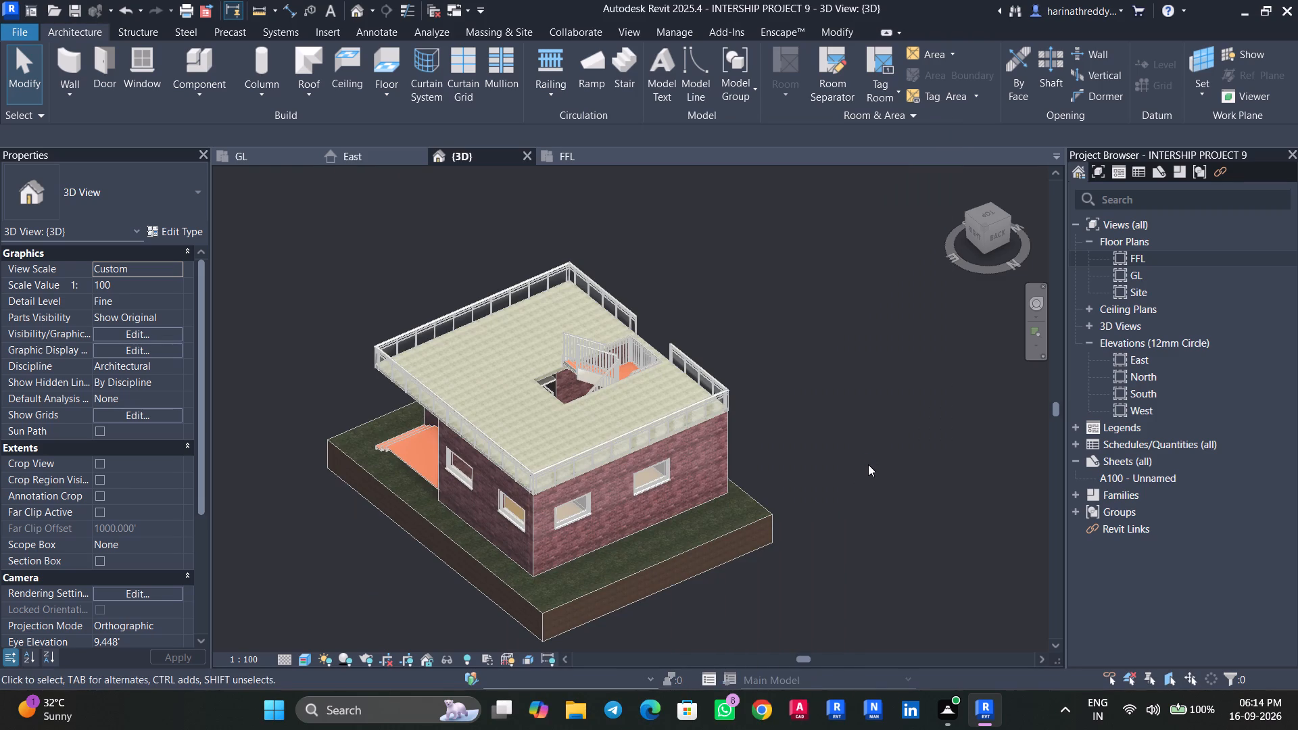
key(ctrl+s)
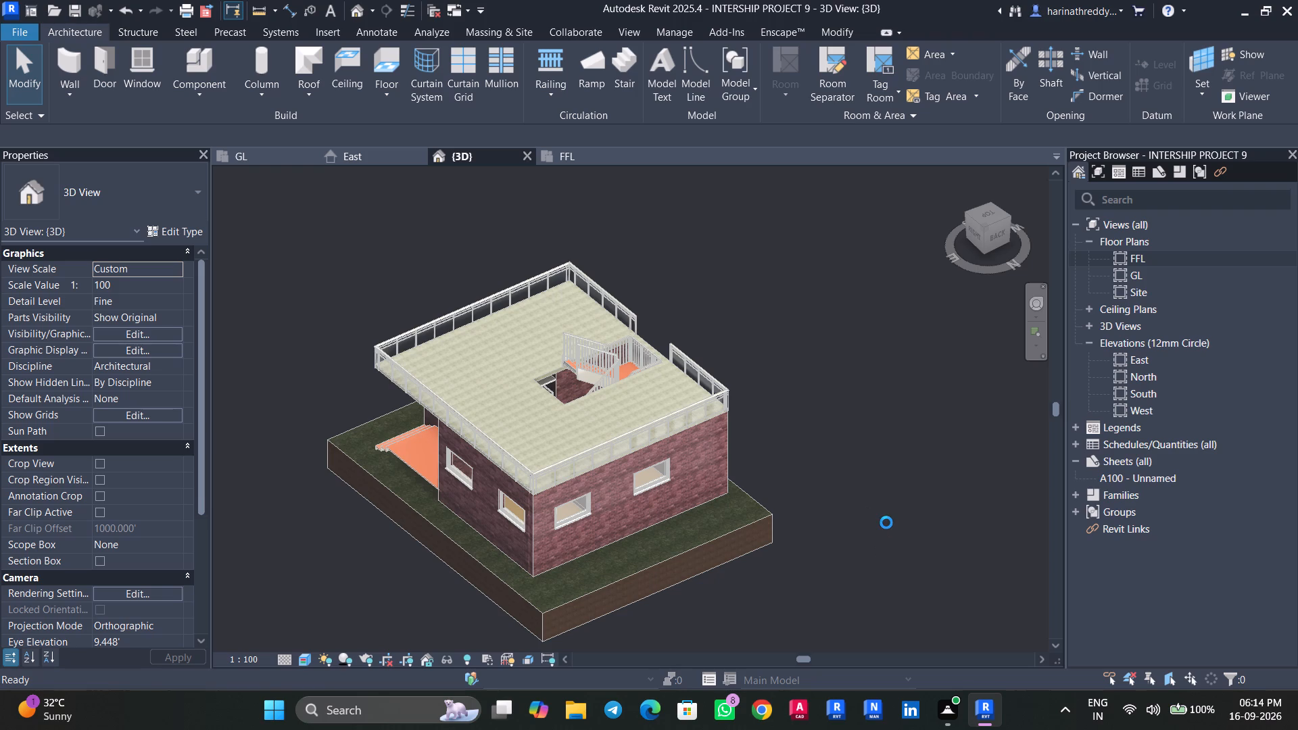
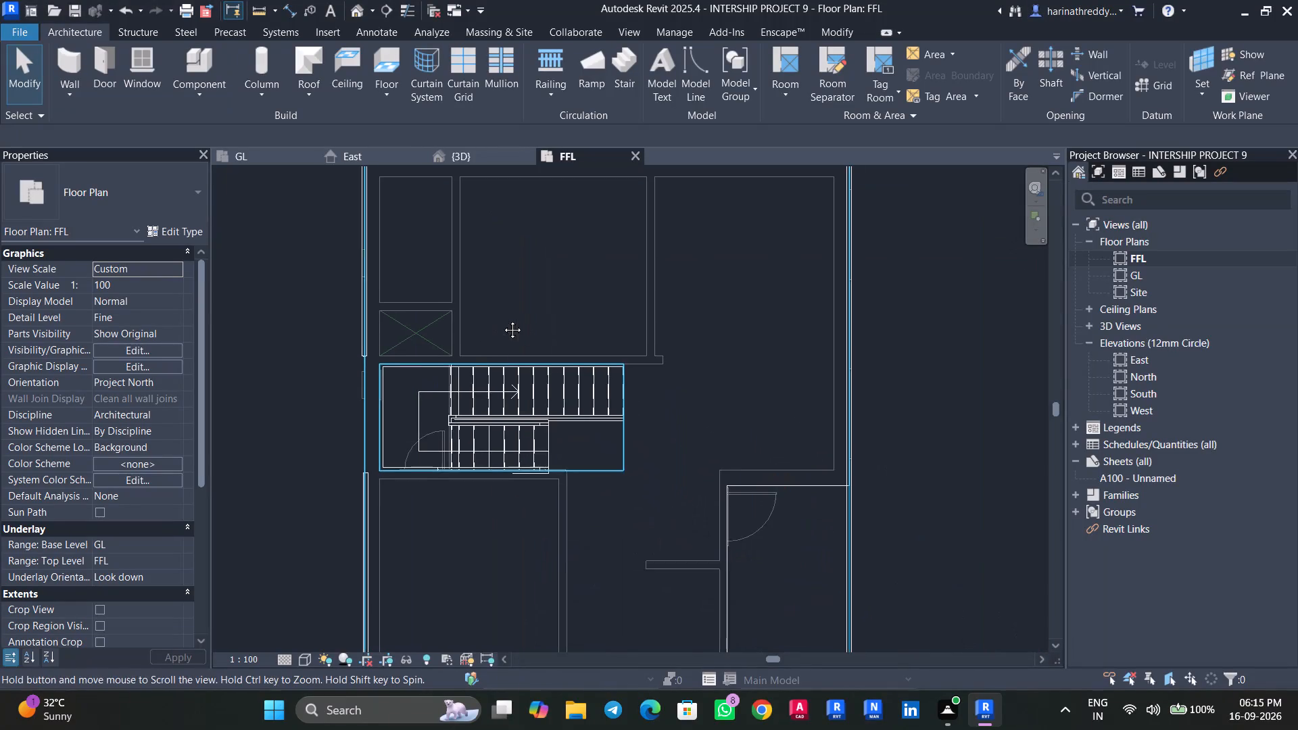
Switch to the GL floor plan and examine the furniture and fixture layout on the ground floor PDF underlay.
click(278, 160)
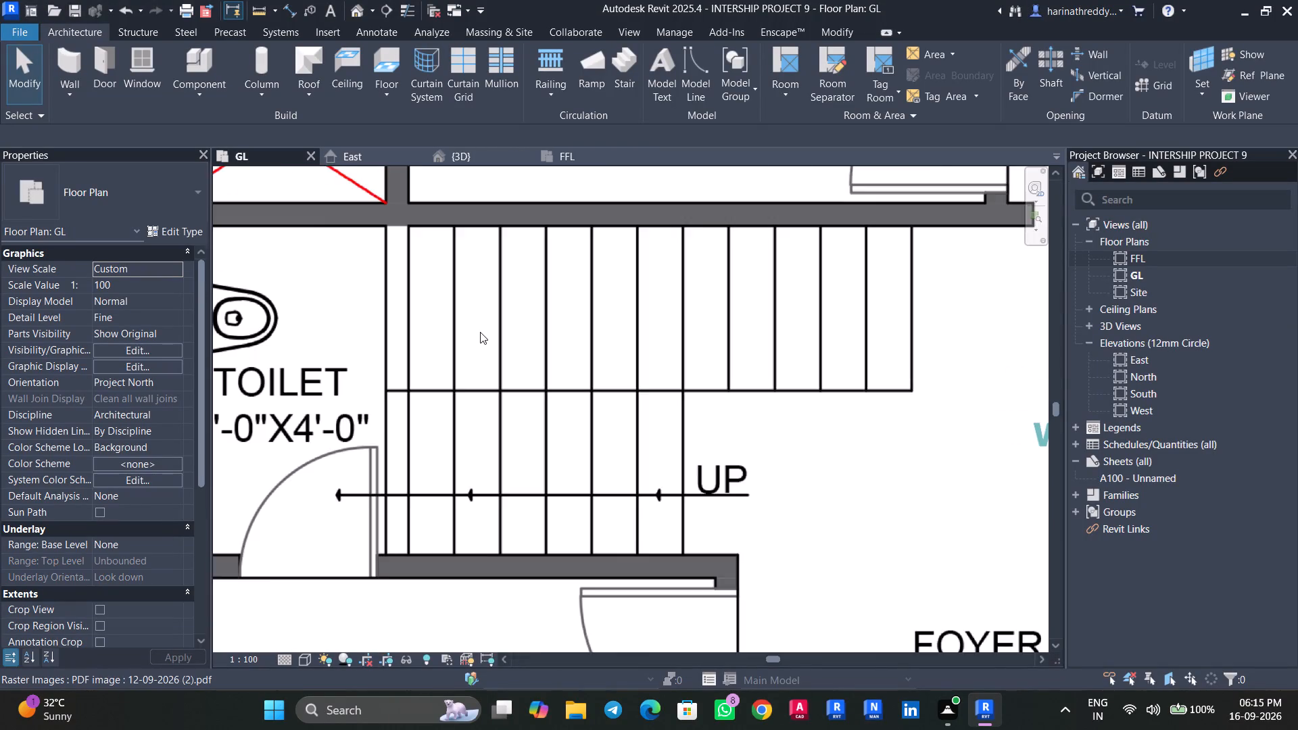
scroll(480, 332, down, 8)
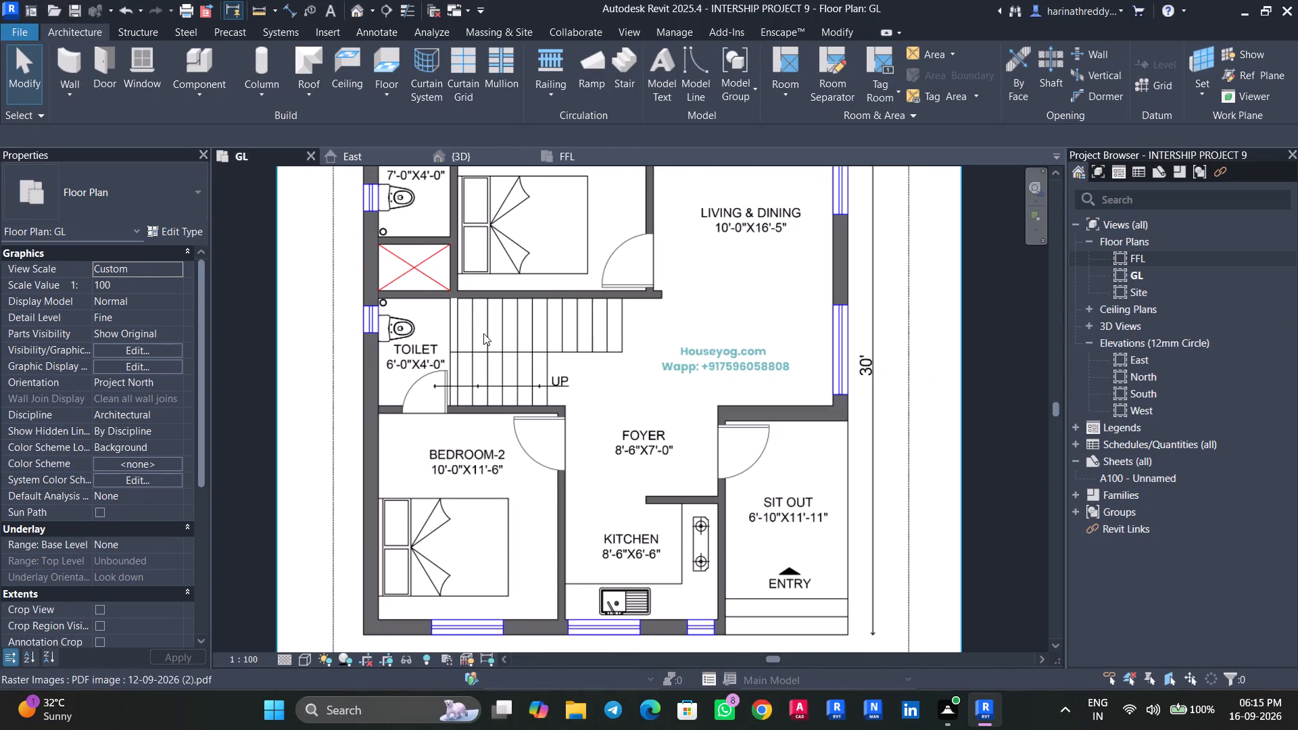
scroll(561, 366, up, 4)
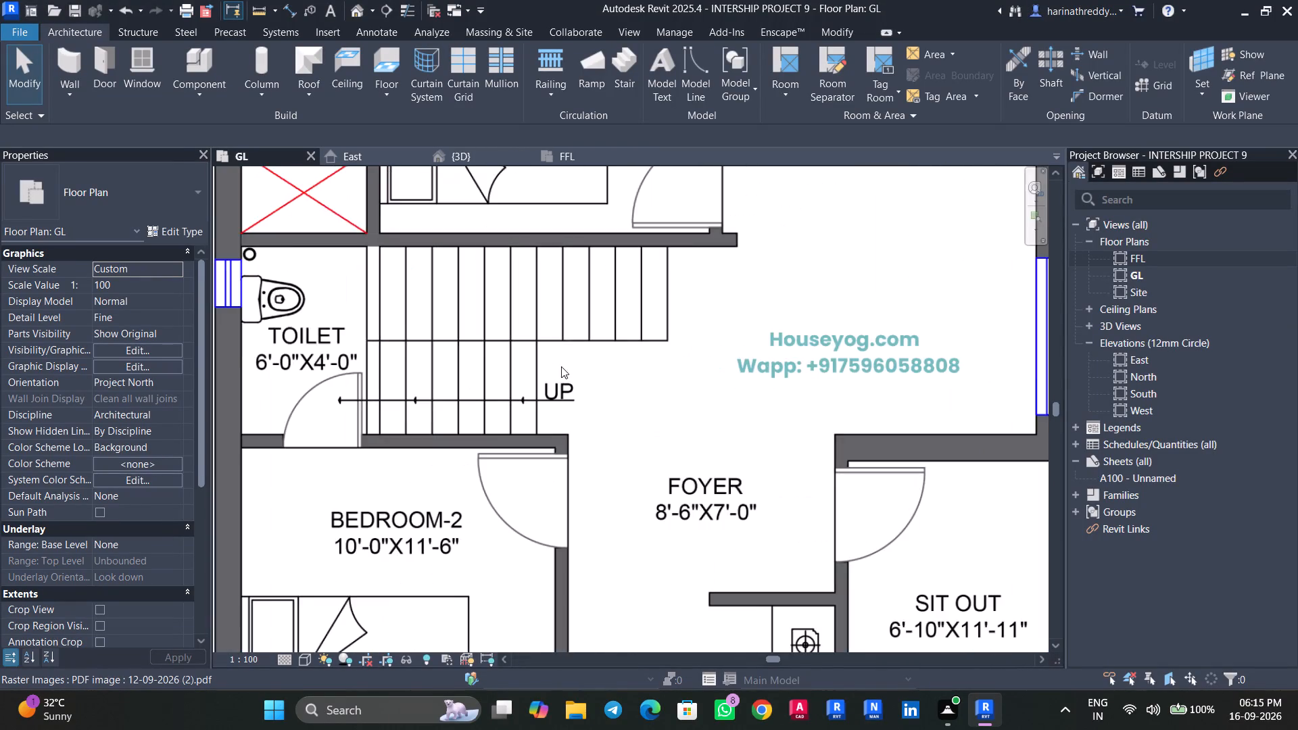
scroll(569, 373, down, 5)
scroll(619, 469, up, 3)
middle_drag(627, 475, 608, 419)
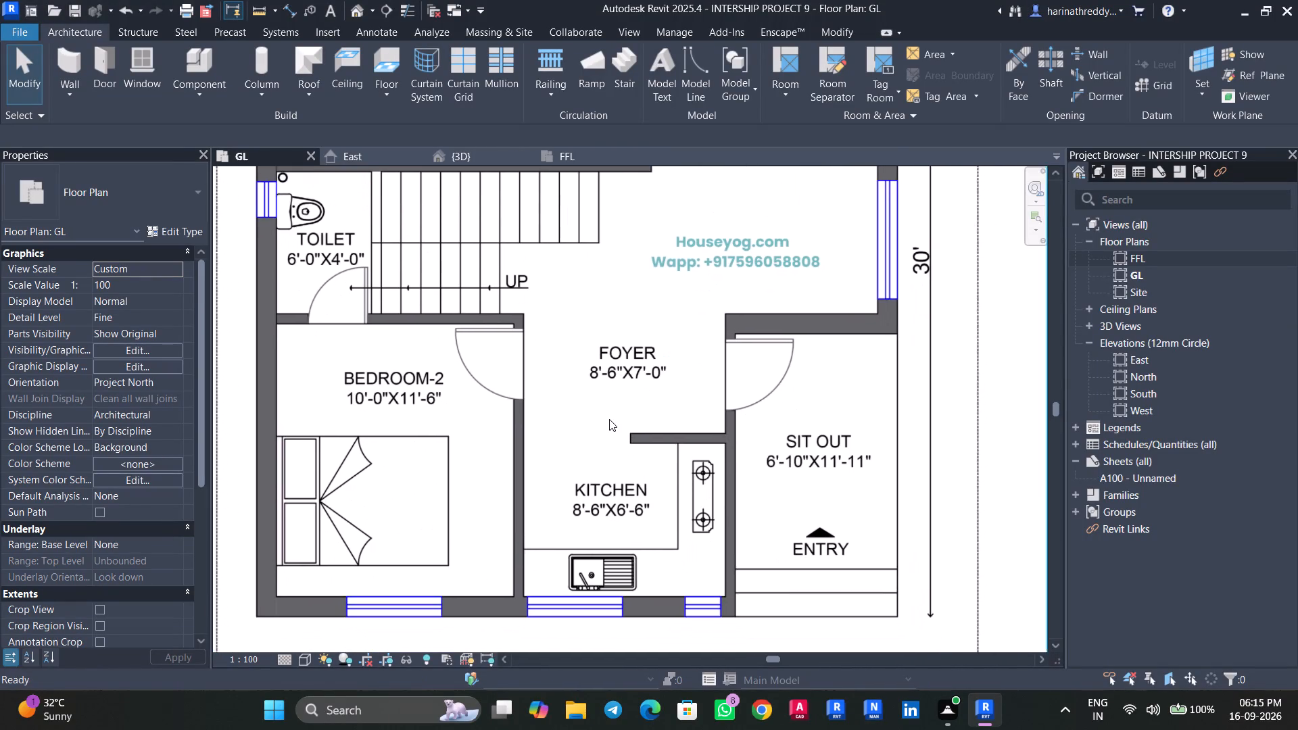
scroll(609, 419, down, 5)
middle_drag(656, 336, 665, 443)
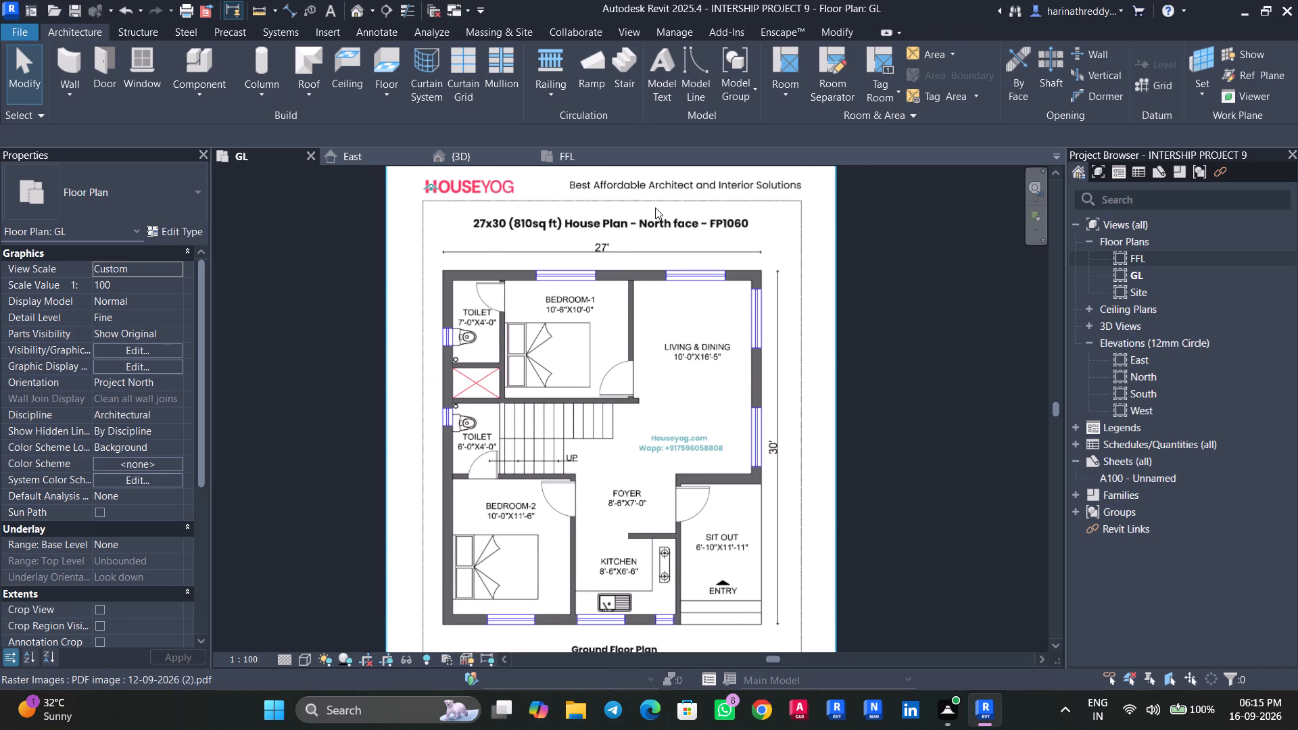
Load the Furniture_Bed_1 family from the Furniture category of the Autodesk family library.
click(327, 31)
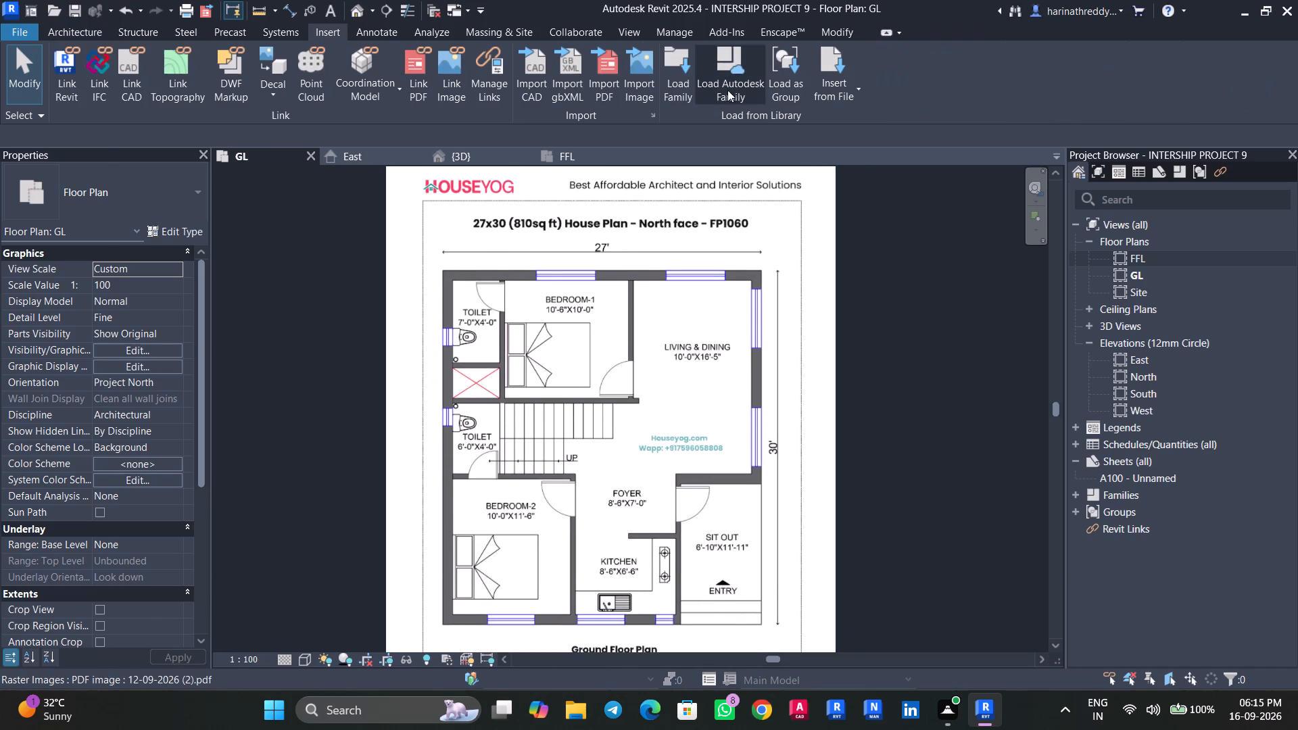
click(729, 89)
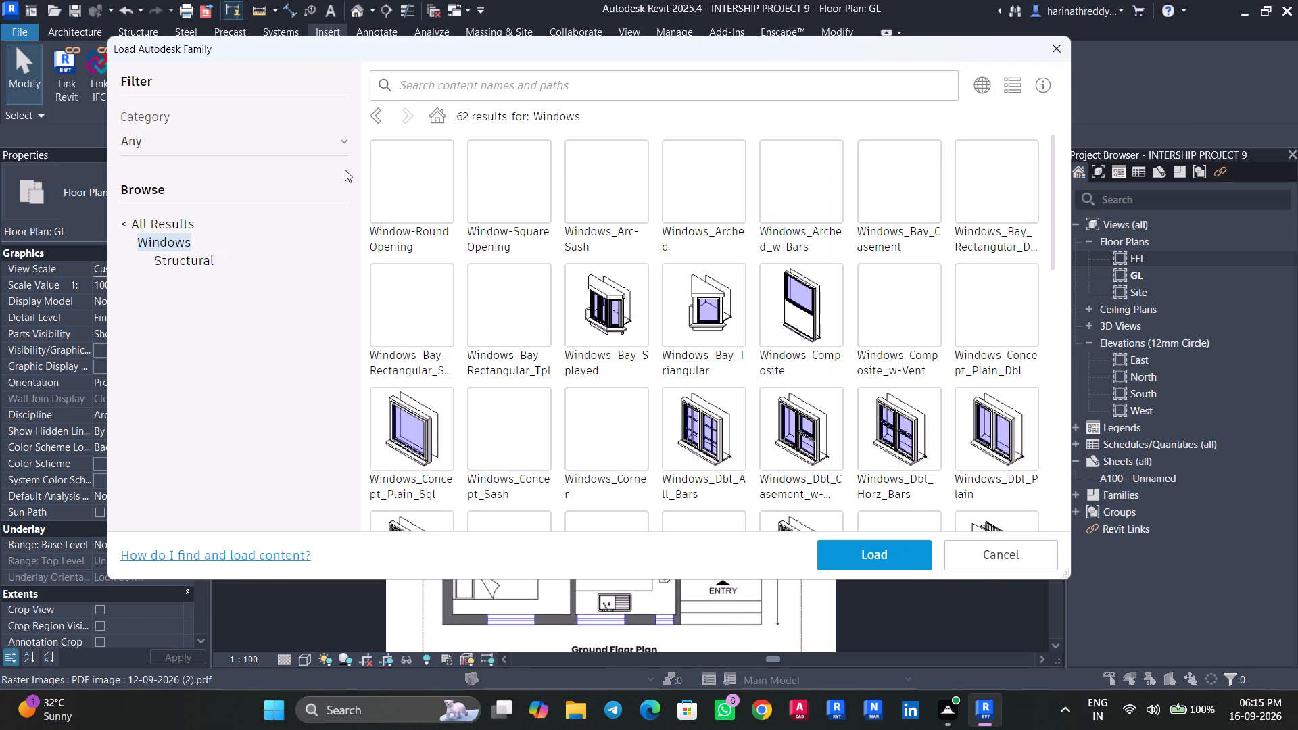
click(443, 112)
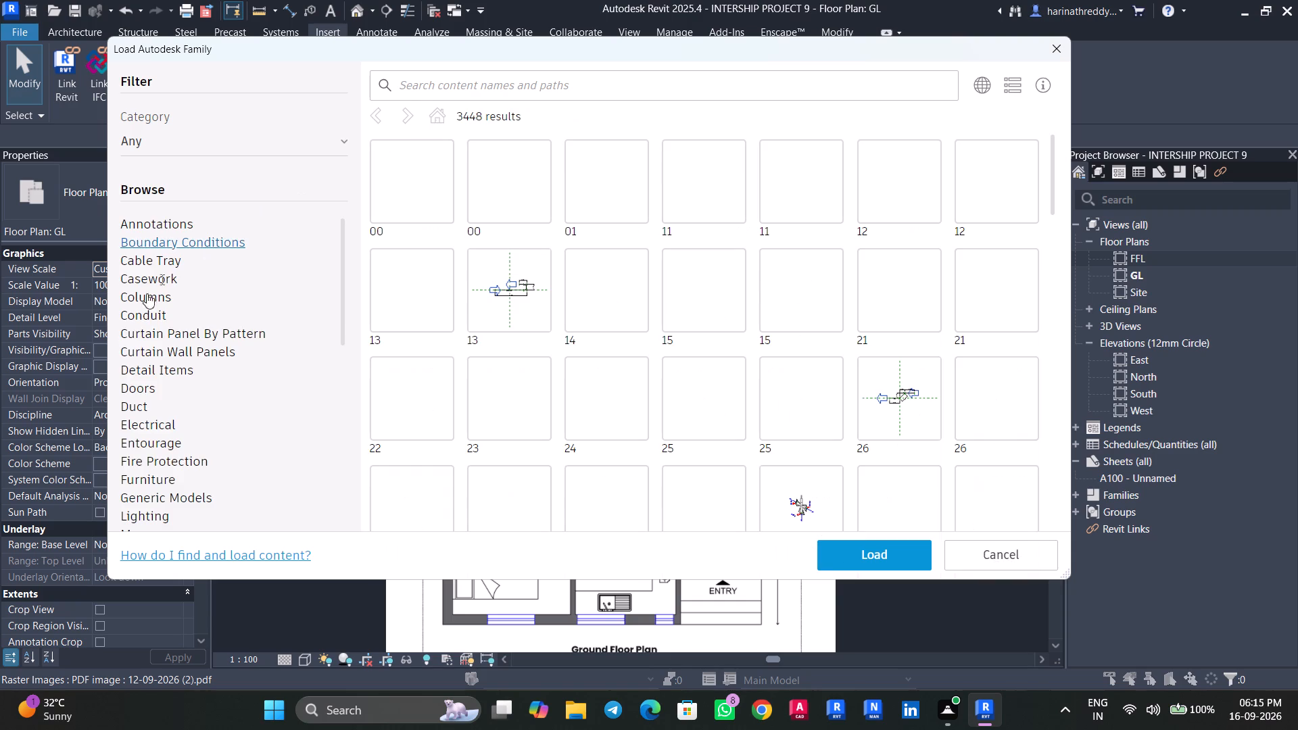
scroll(157, 447, down, 3)
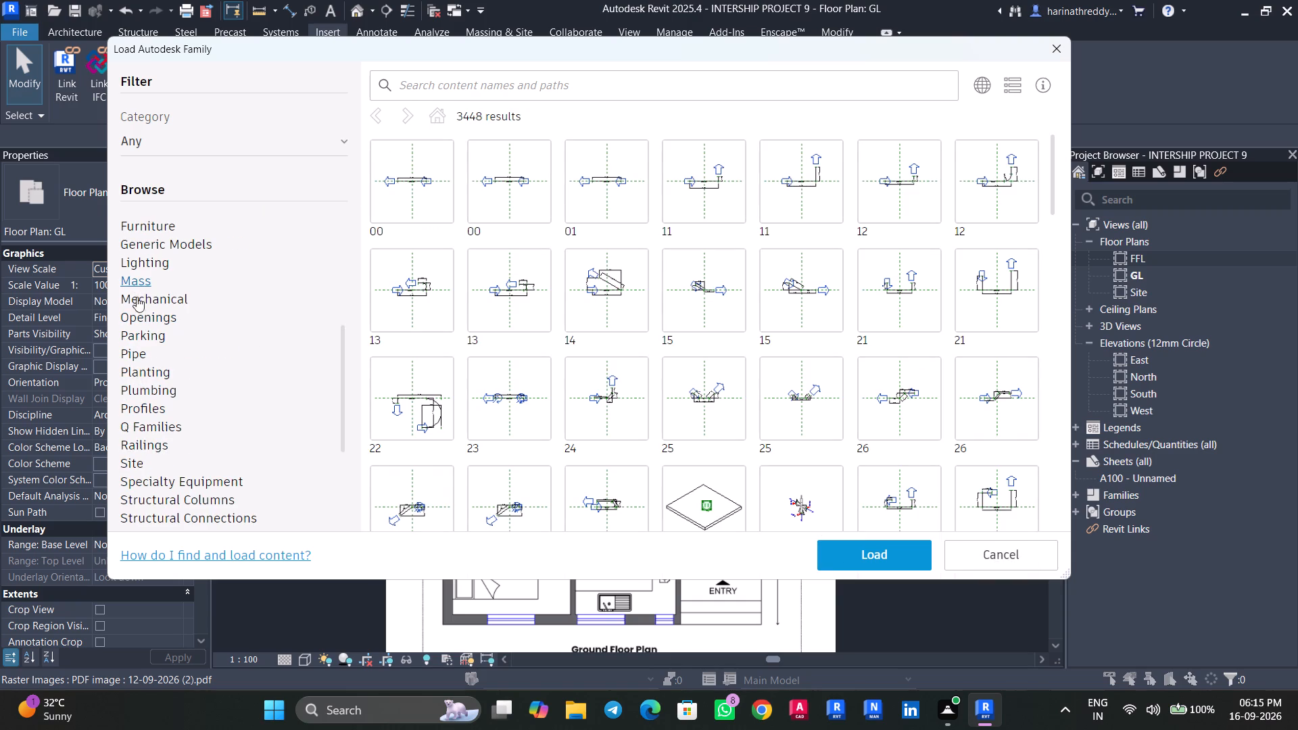
click(160, 226)
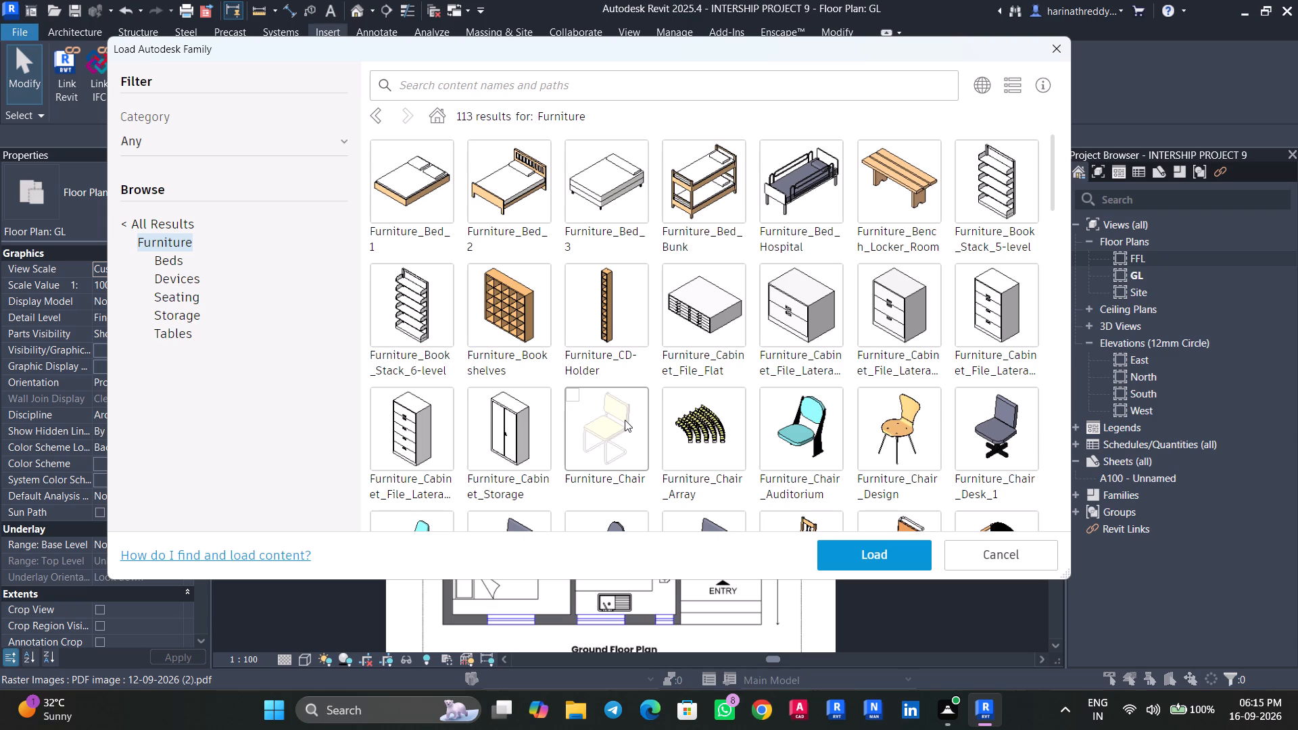
click(412, 167)
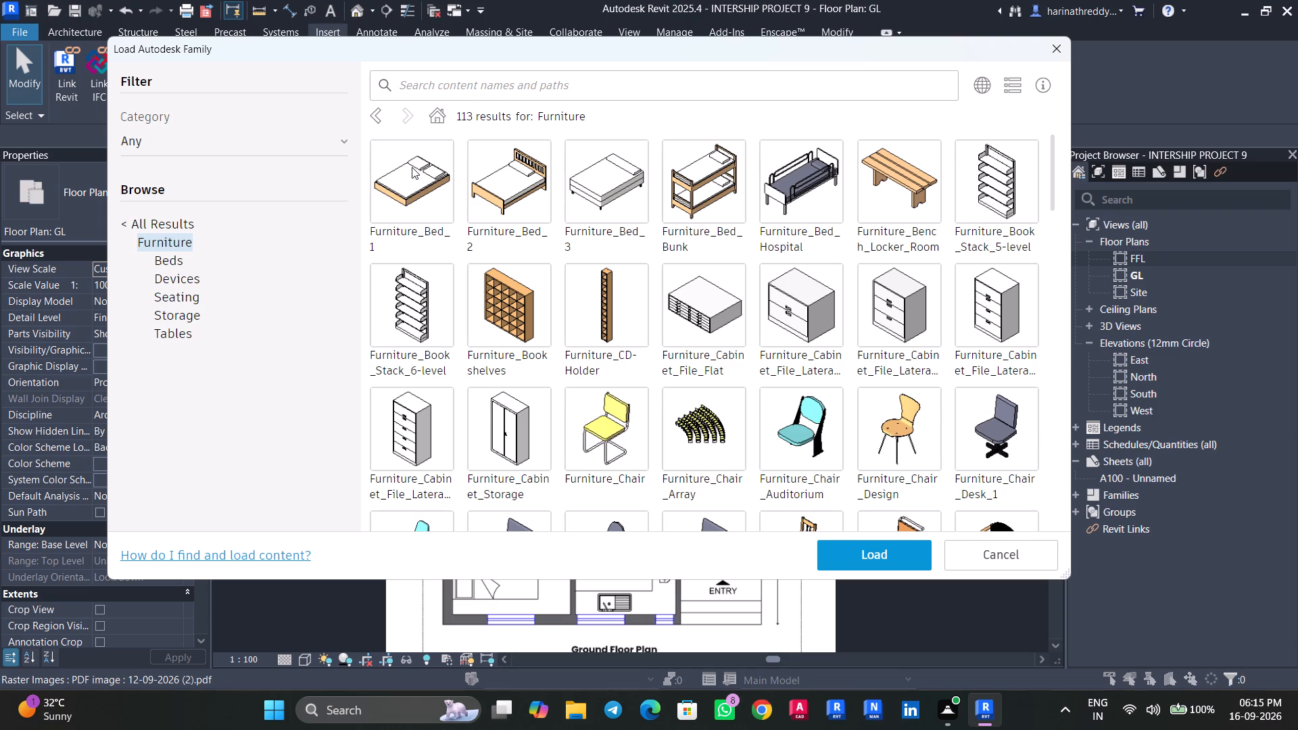
click(852, 564)
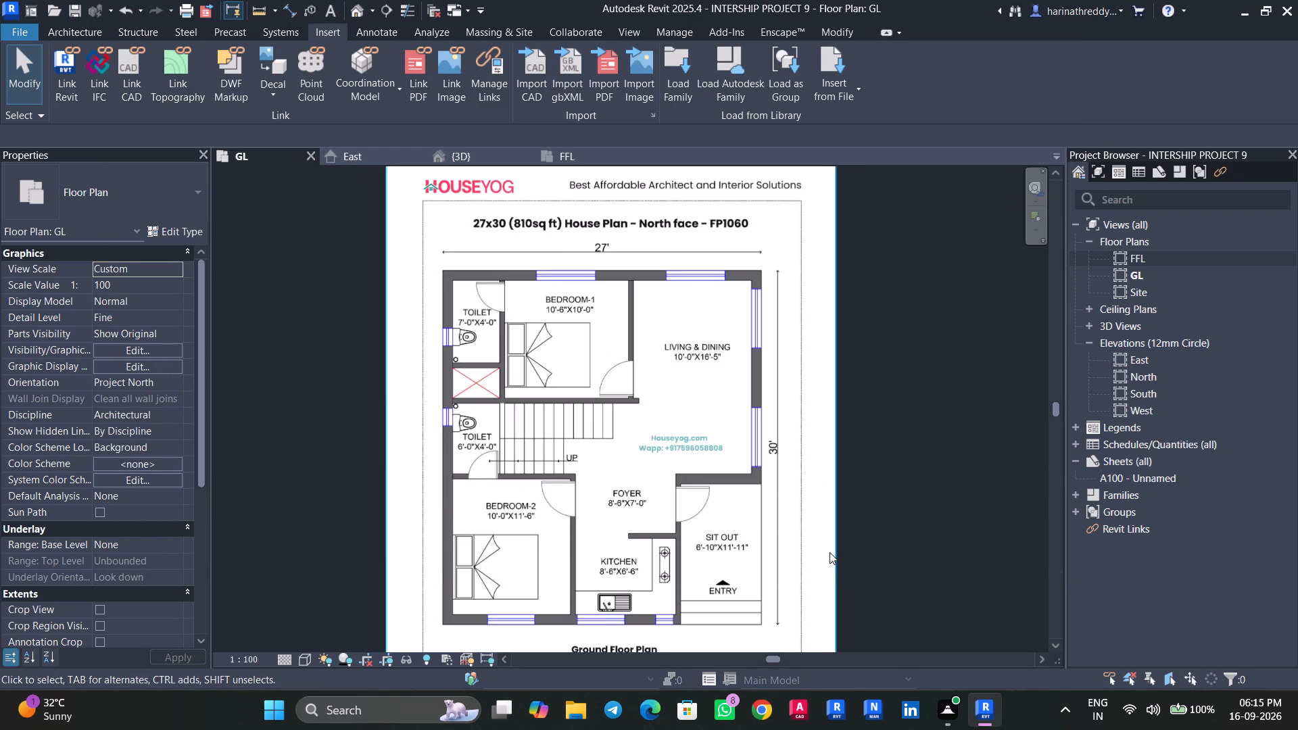
Load the Plumbing_Fixtures_Sgl-Sink_Kitchen_2 and Plumbing_Fixtures_WC_Wall_Mounted families from the Plumbing category of the Autodesk library.
click(742, 86)
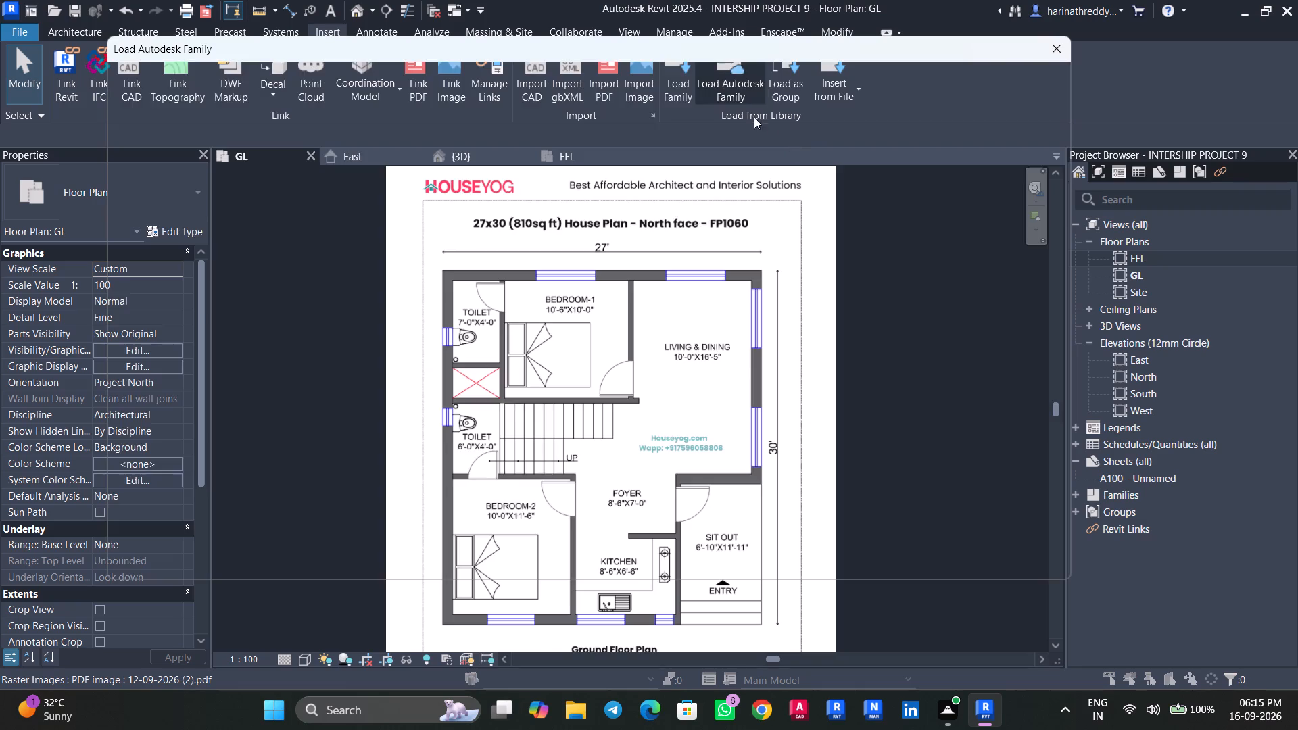
click(434, 118)
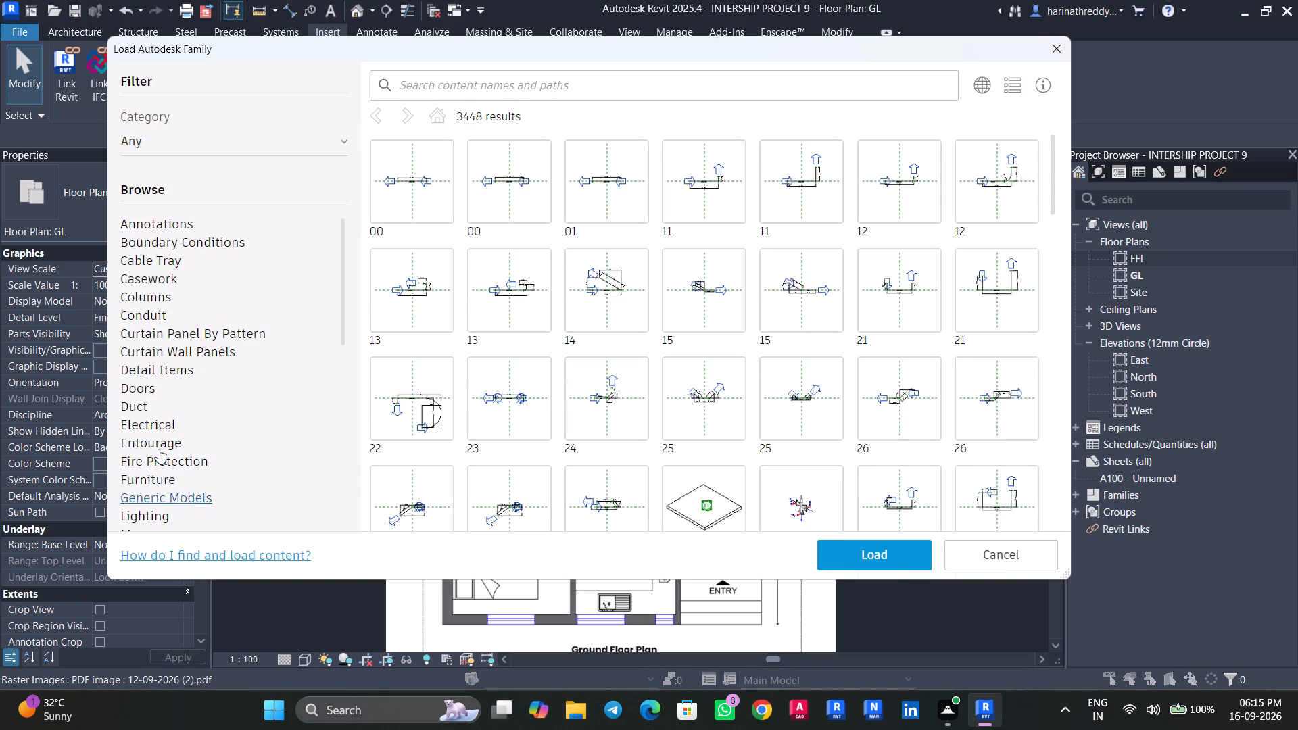
scroll(159, 417, down, 2)
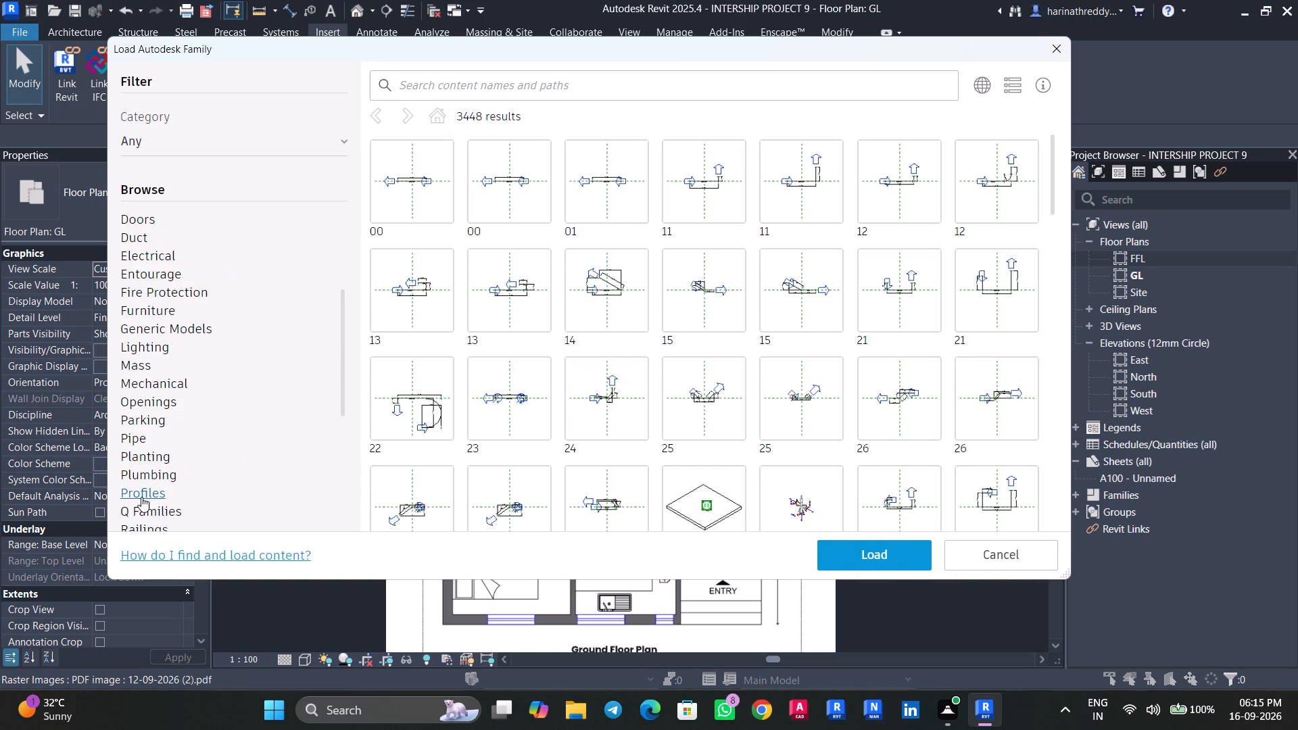
click(147, 472)
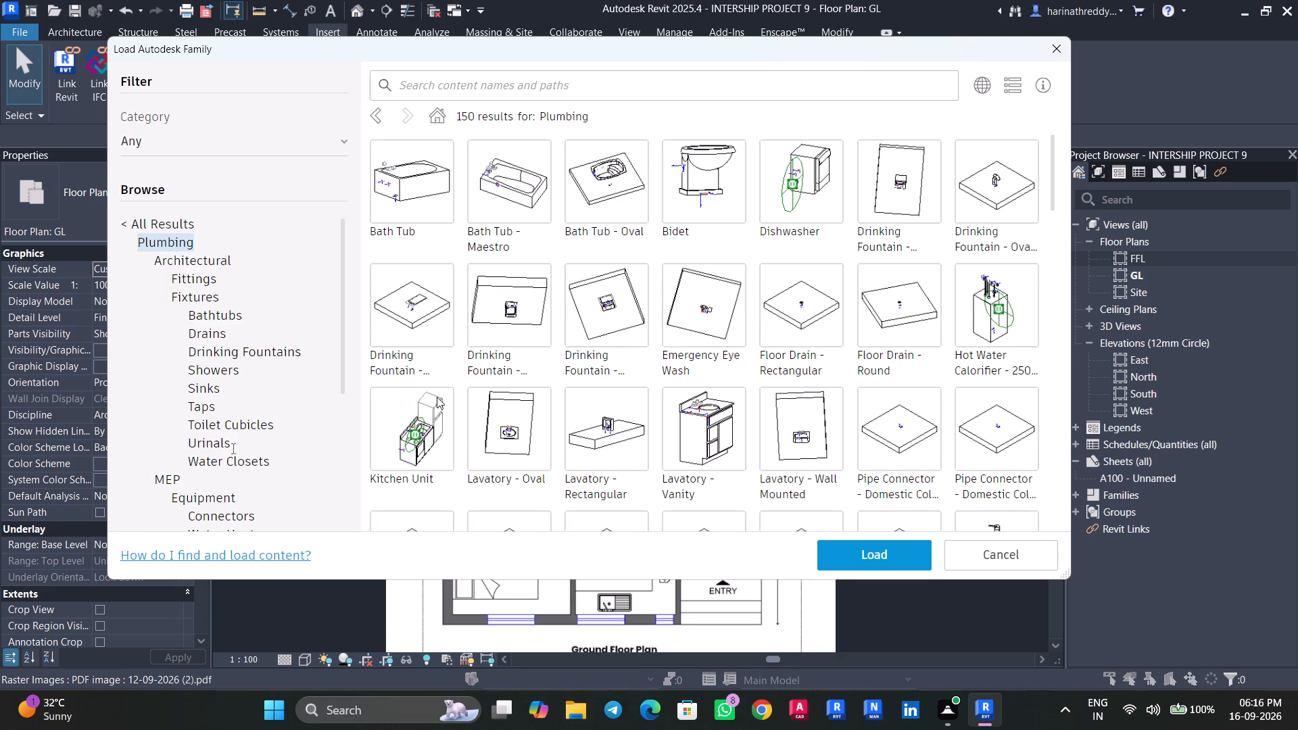
scroll(635, 333, down, 10)
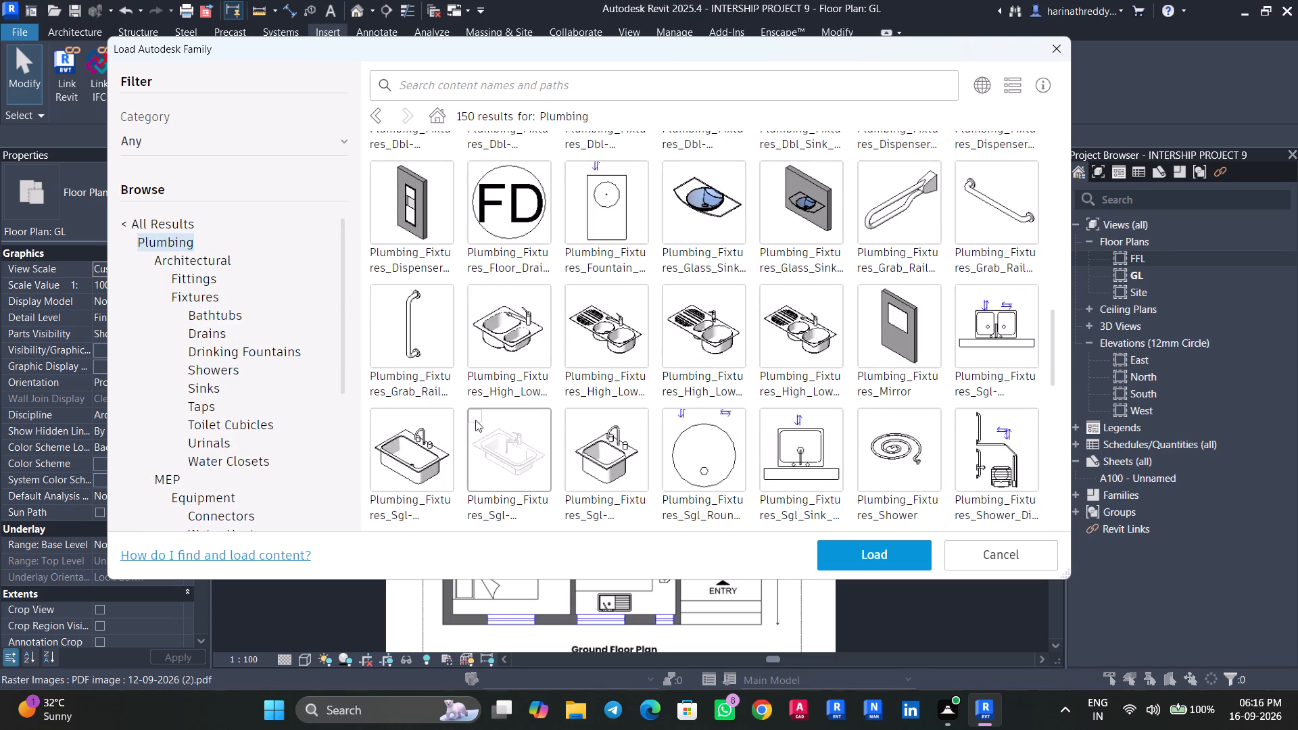
click(479, 418)
scroll(592, 389, down, 3)
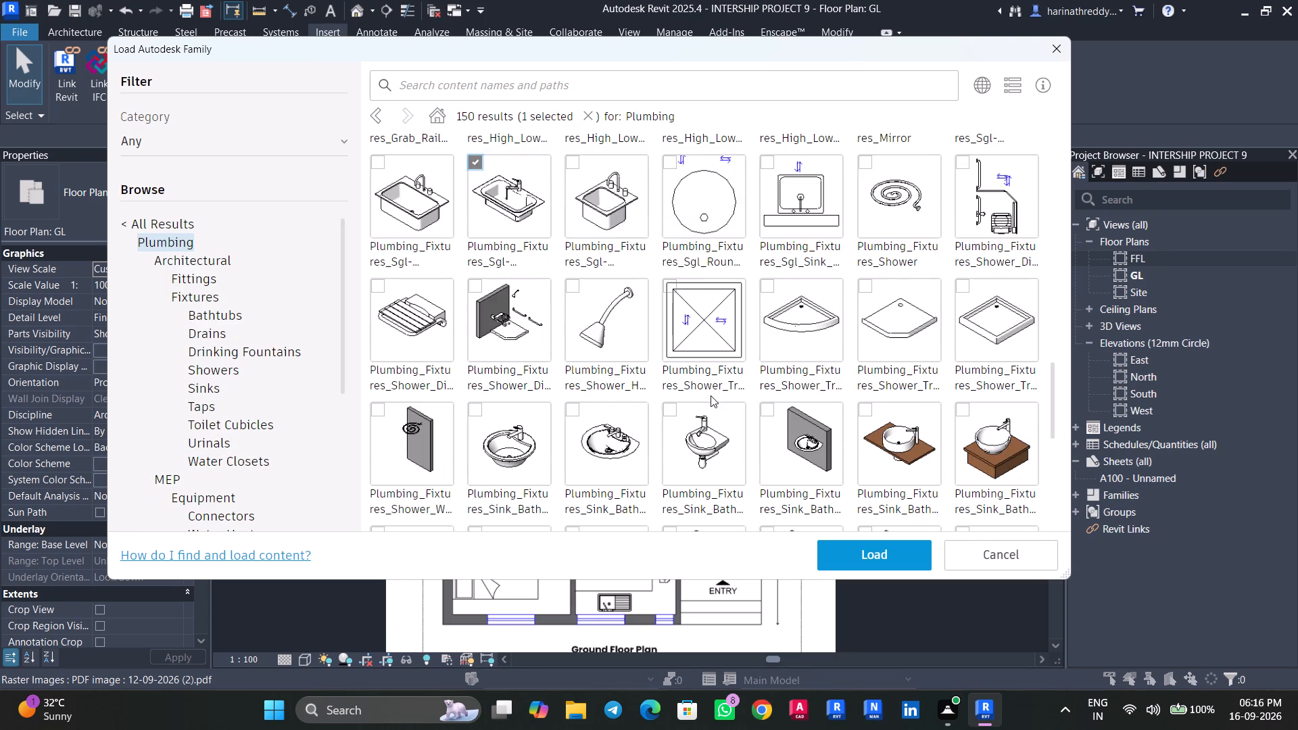
scroll(711, 395, down, 8)
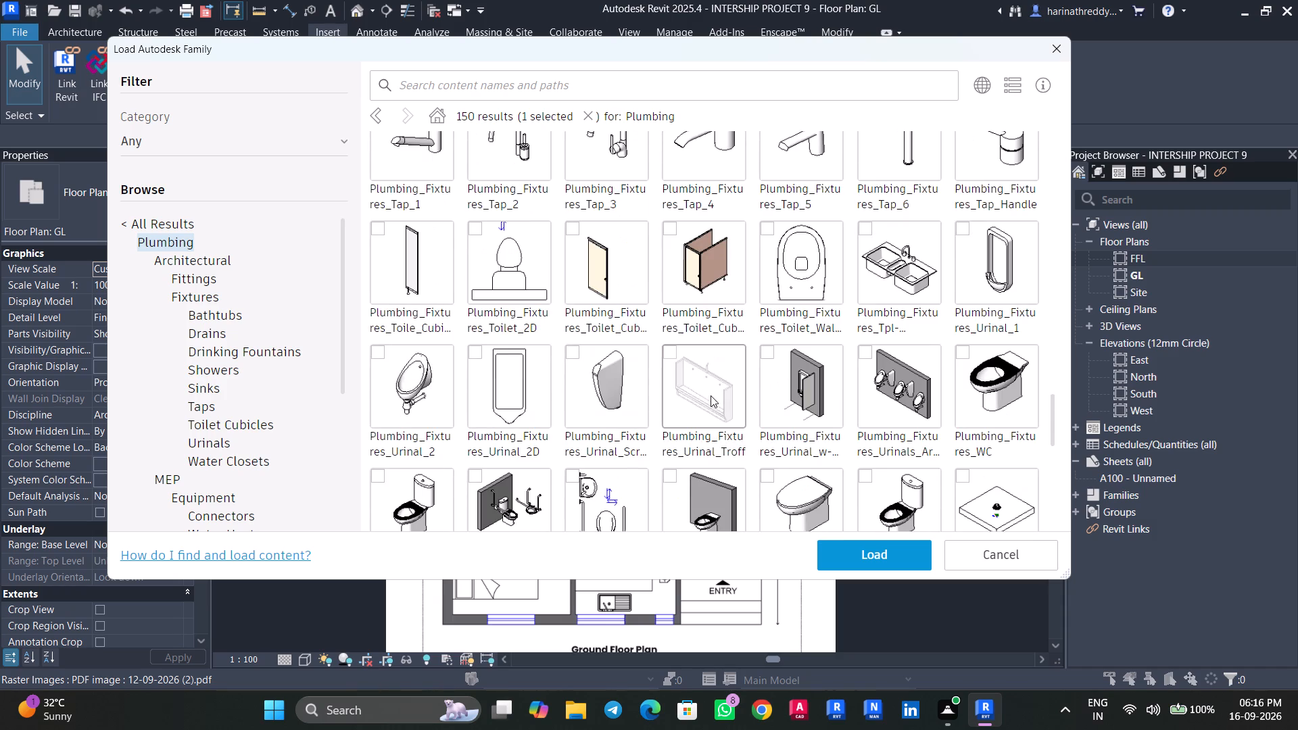
click(769, 479)
click(837, 556)
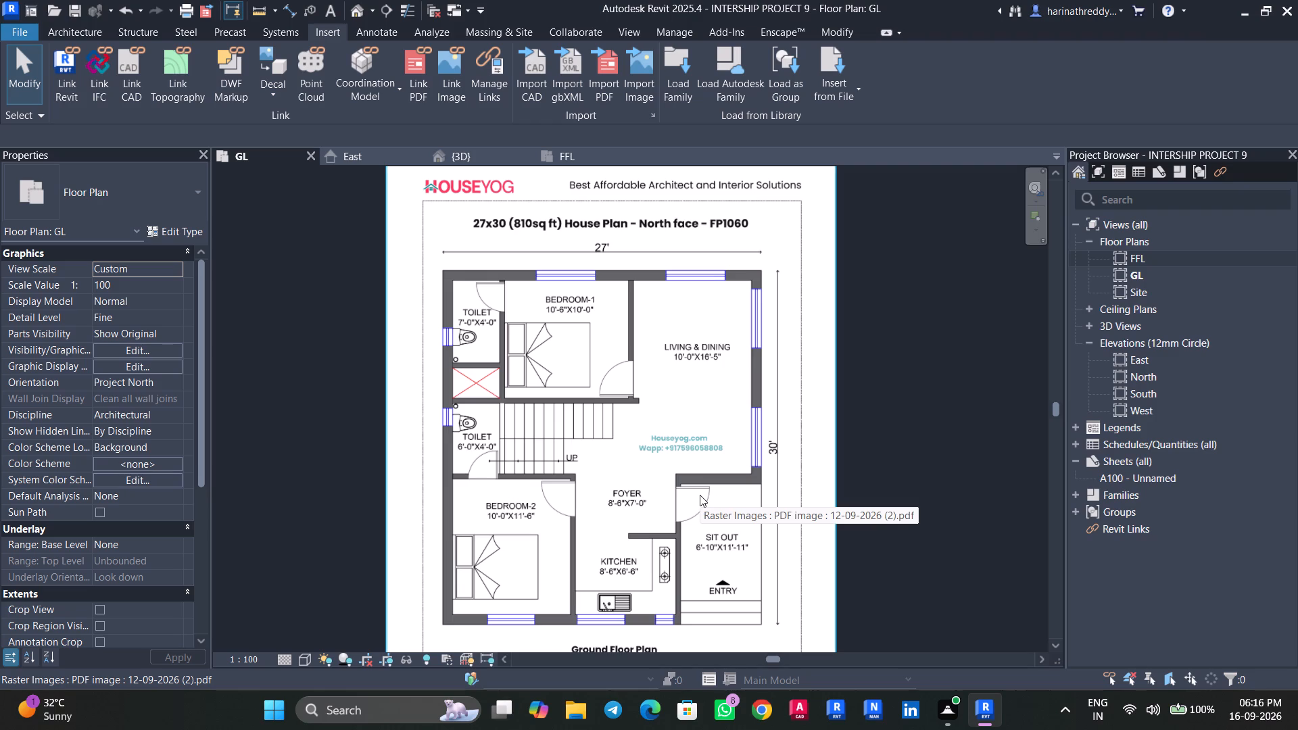
Place a rotated 540x360x410mm wall-mounted WC against the west exterior wall in both toilets, over the PDF symbols.
text(CM)
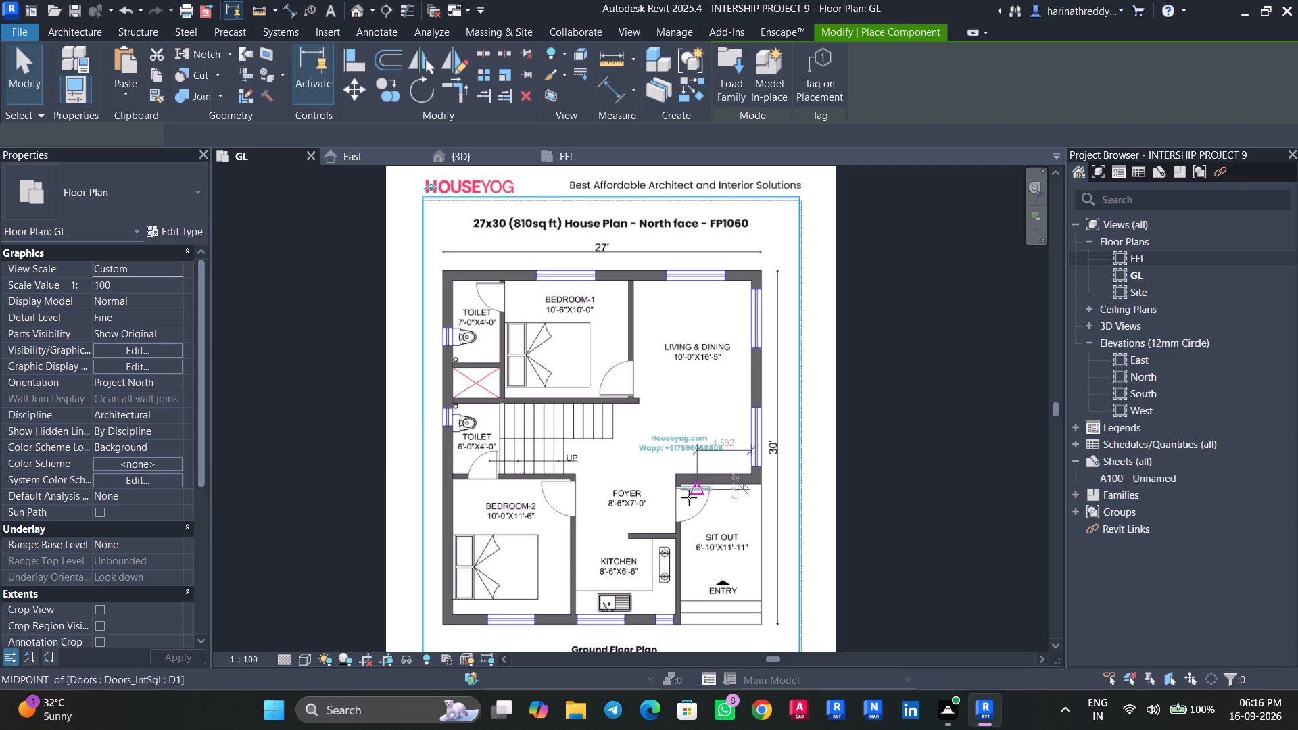
scroll(457, 423, up, 8)
key(space)
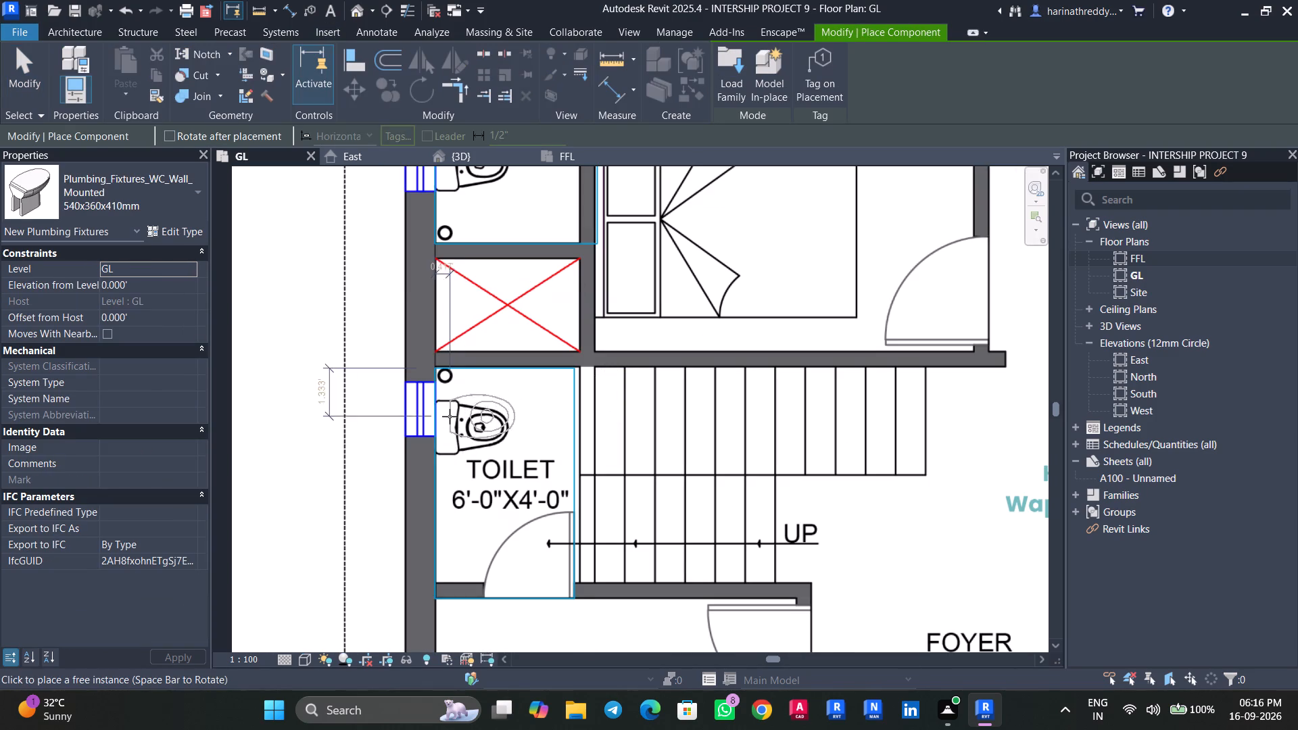
scroll(434, 431, up, 4)
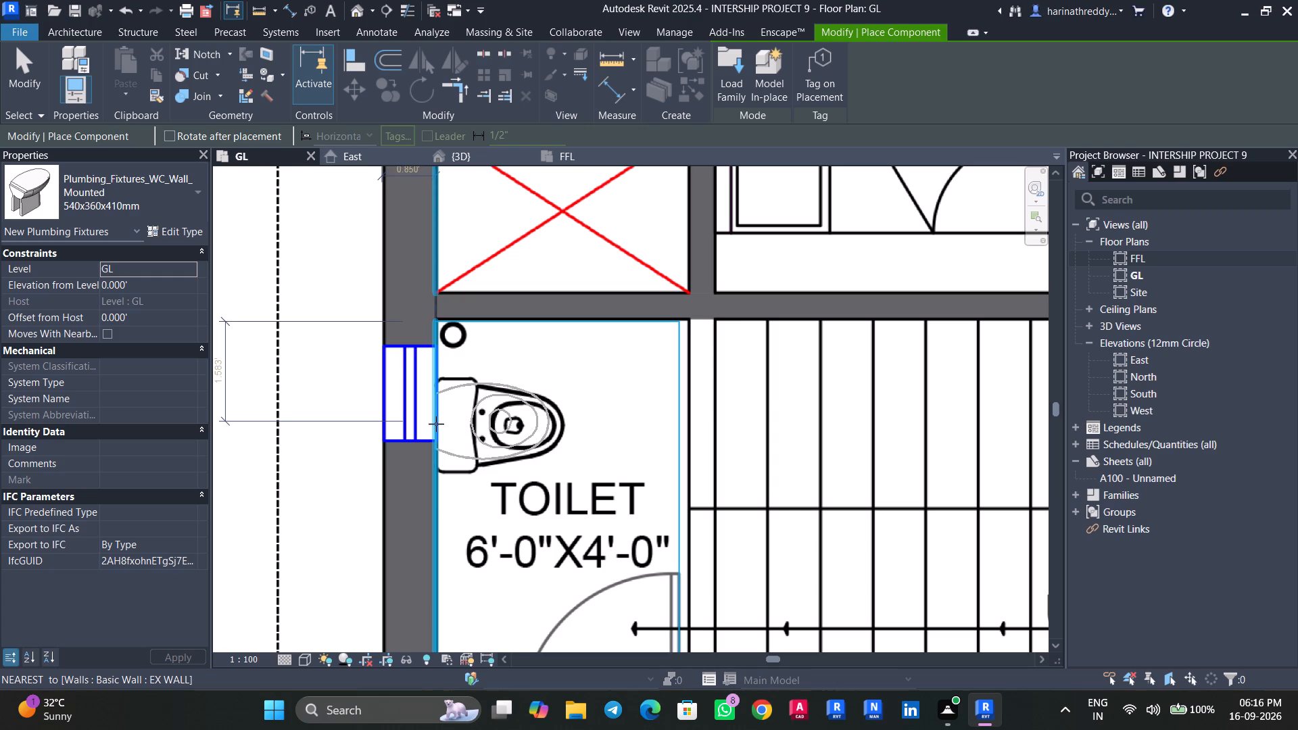
click(436, 425)
scroll(502, 474, down, 5)
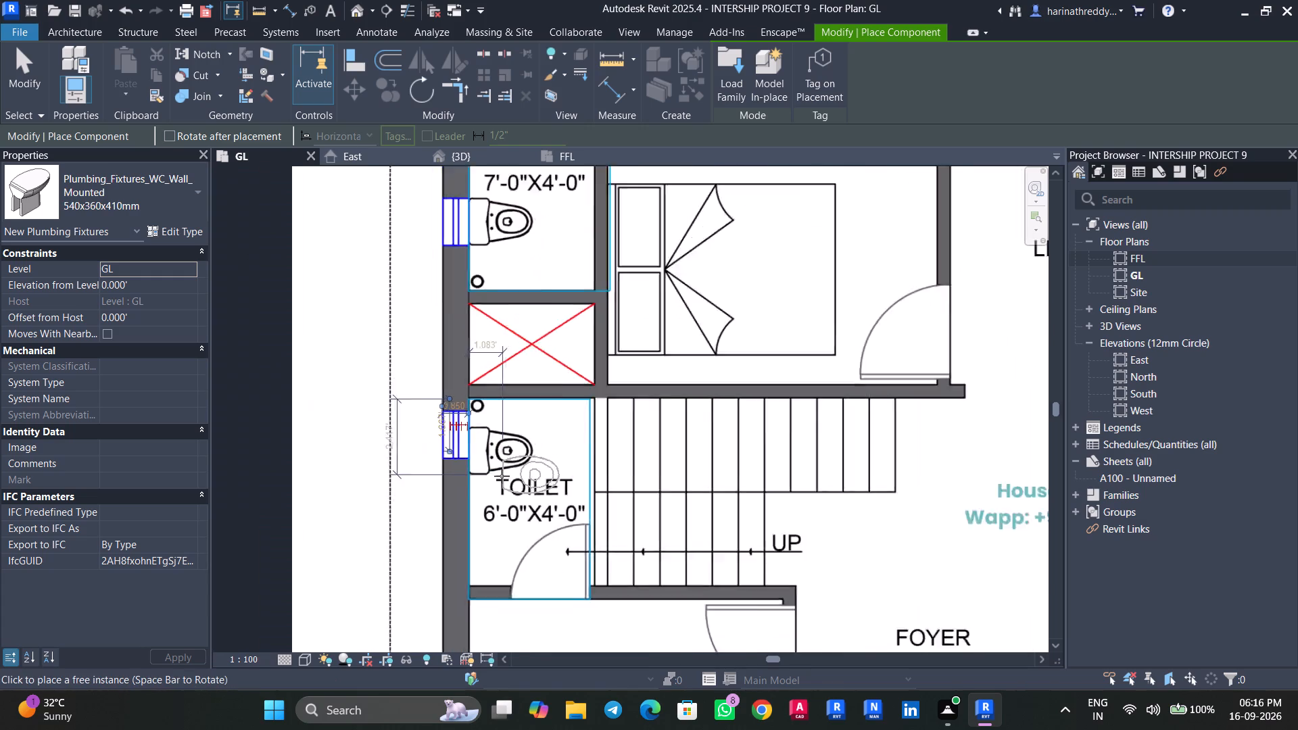
scroll(502, 476, down, 5)
scroll(496, 341, up, 7)
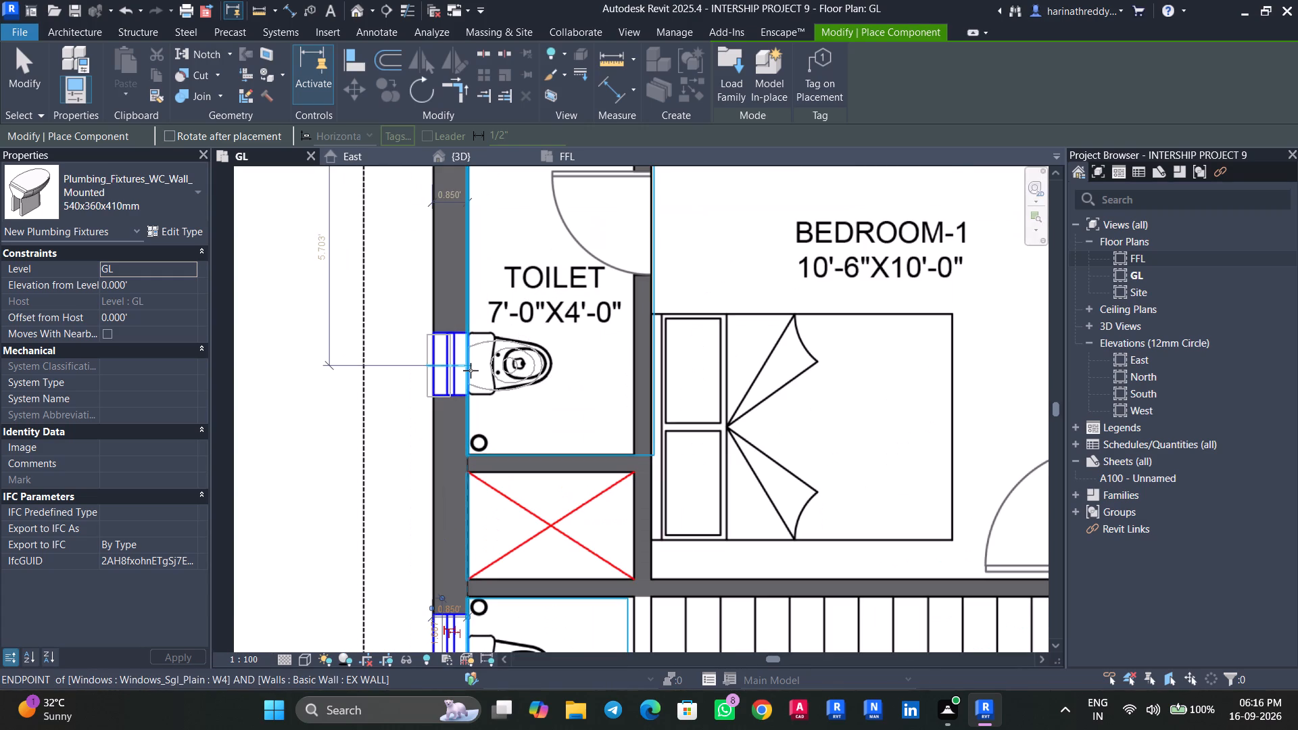
click(468, 367)
key(Escape)
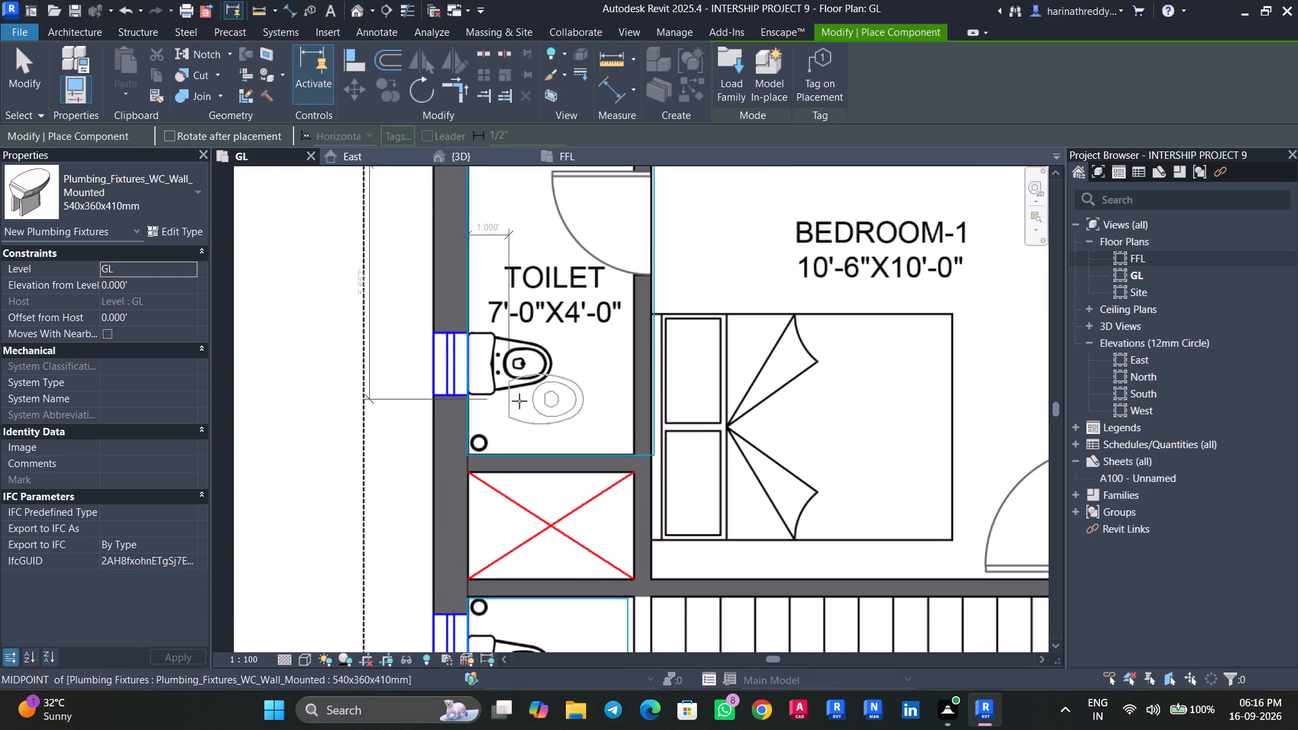
Place a 1525x2007x355mm-Queen Furniture_Bed_1 in Bedroom-1, rotated so its headboard faces the toilet-side wall, over the PDF bed.
click(84, 194)
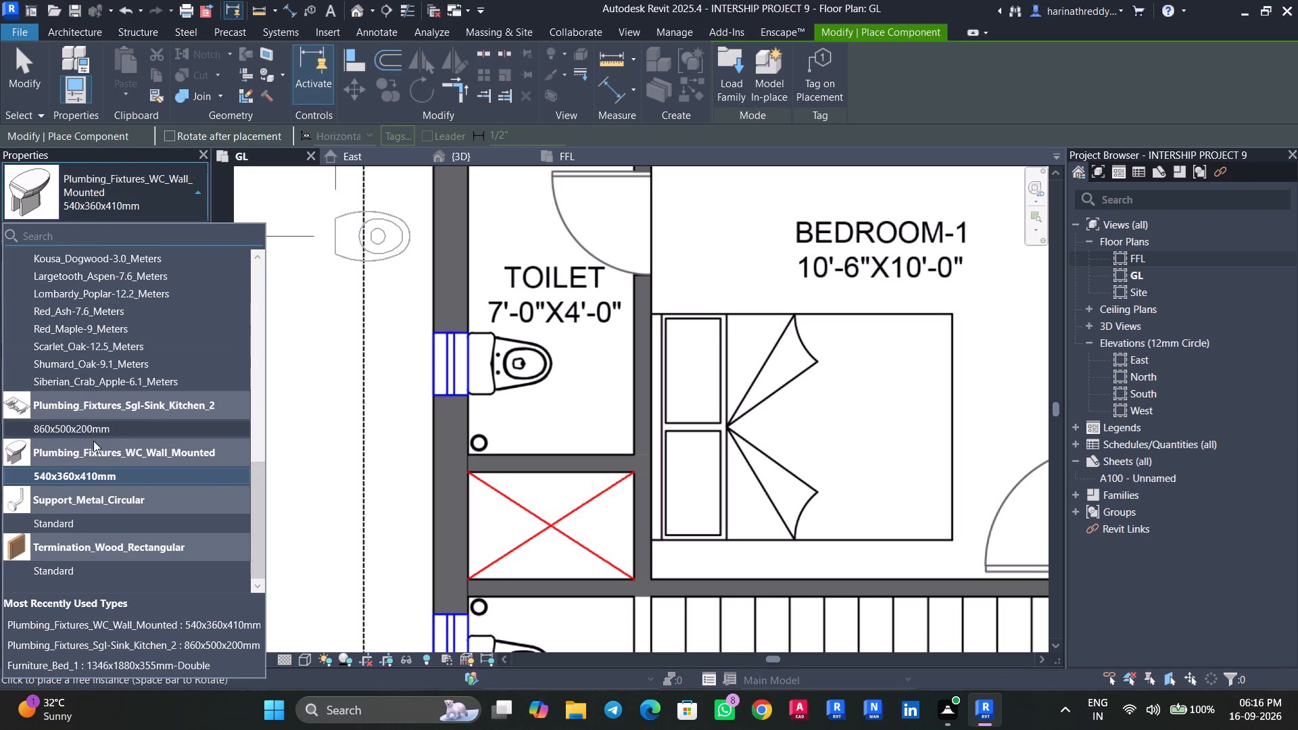
scroll(94, 391, up, 3)
scroll(95, 389, down, 1)
scroll(95, 389, up, 9)
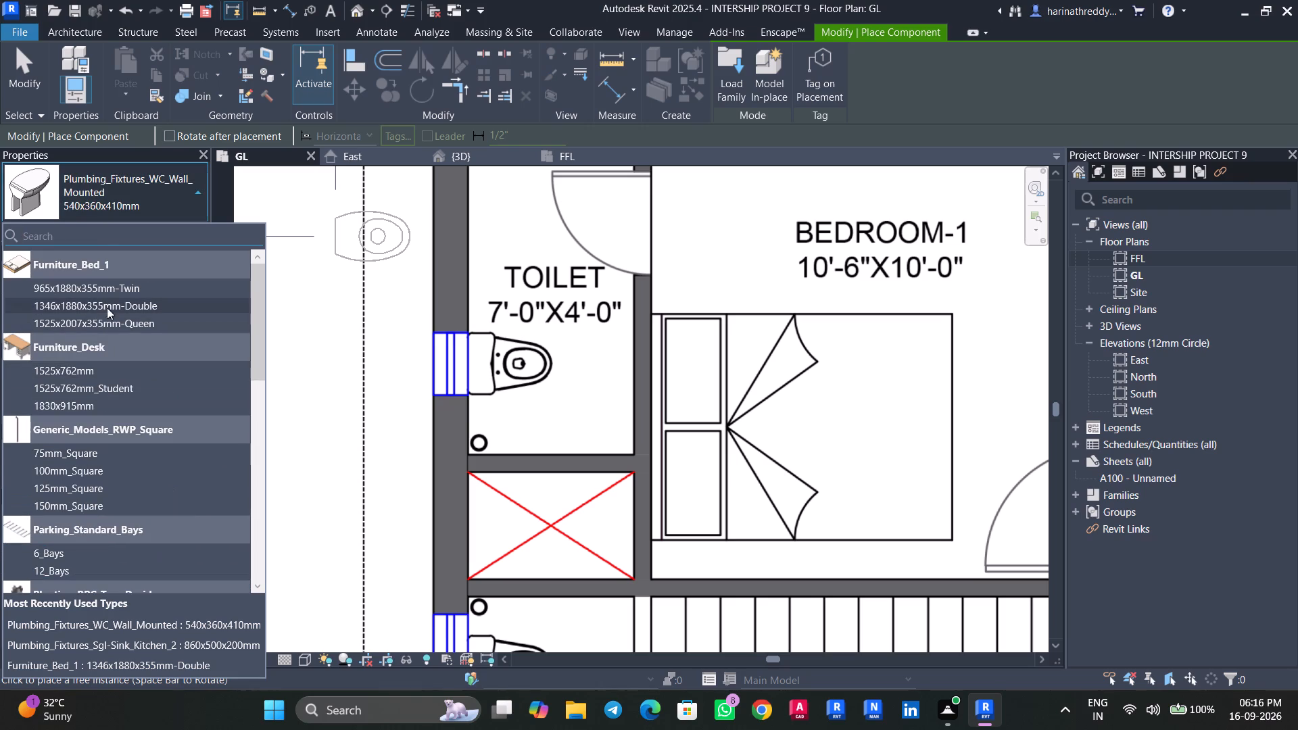
click(114, 319)
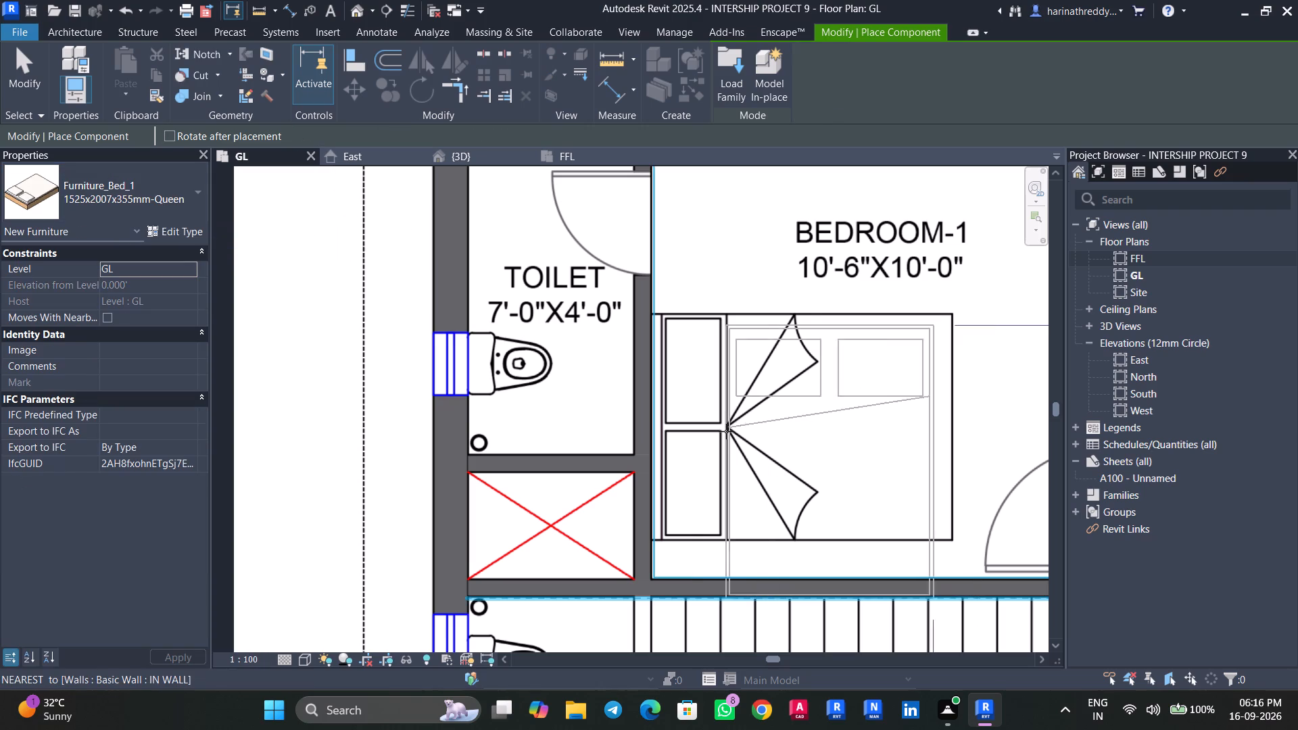
key(space)
key(space)
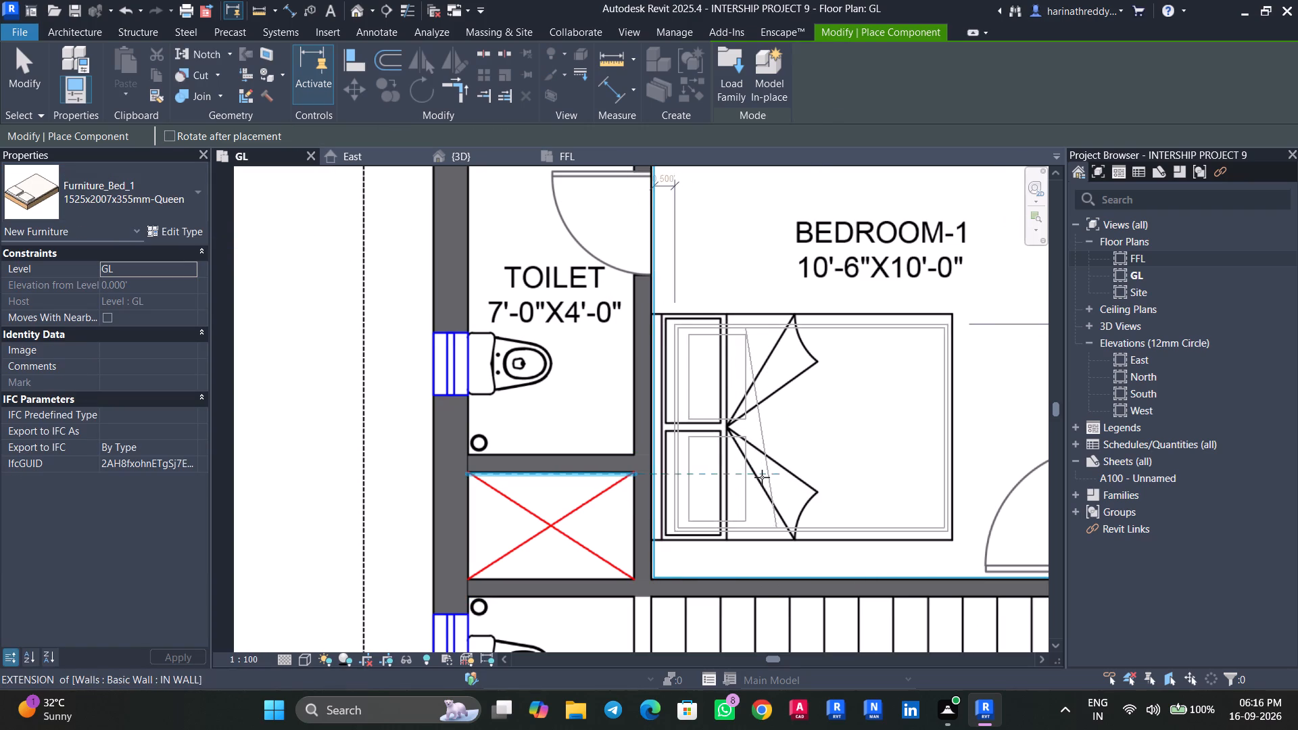
click(762, 472)
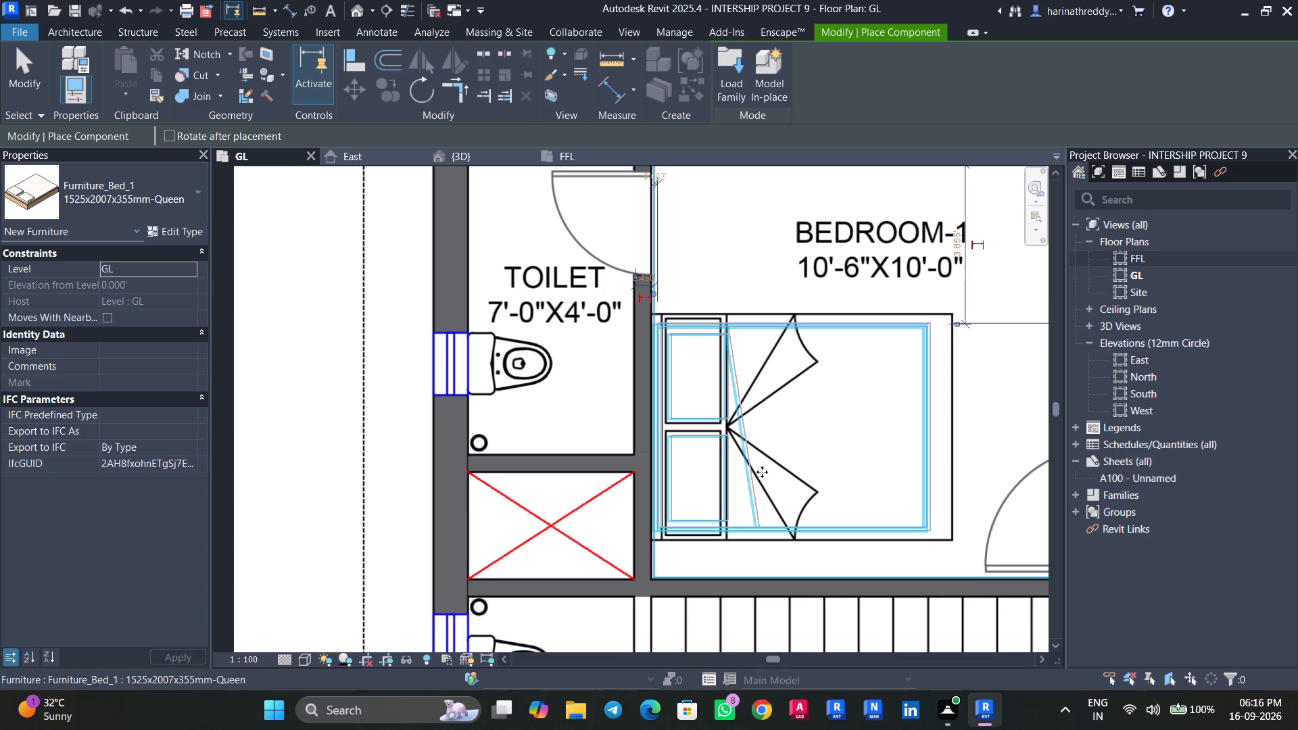
Place another Queen-size Furniture_Bed_1 in Bedroom-2 with its headboard against the west exterior wall, over the PDF bed.
middle_drag(762, 472, 383, 201)
middle_drag(623, 422, 441, 142)
scroll(504, 273, down, 7)
scroll(321, 422, up, 8)
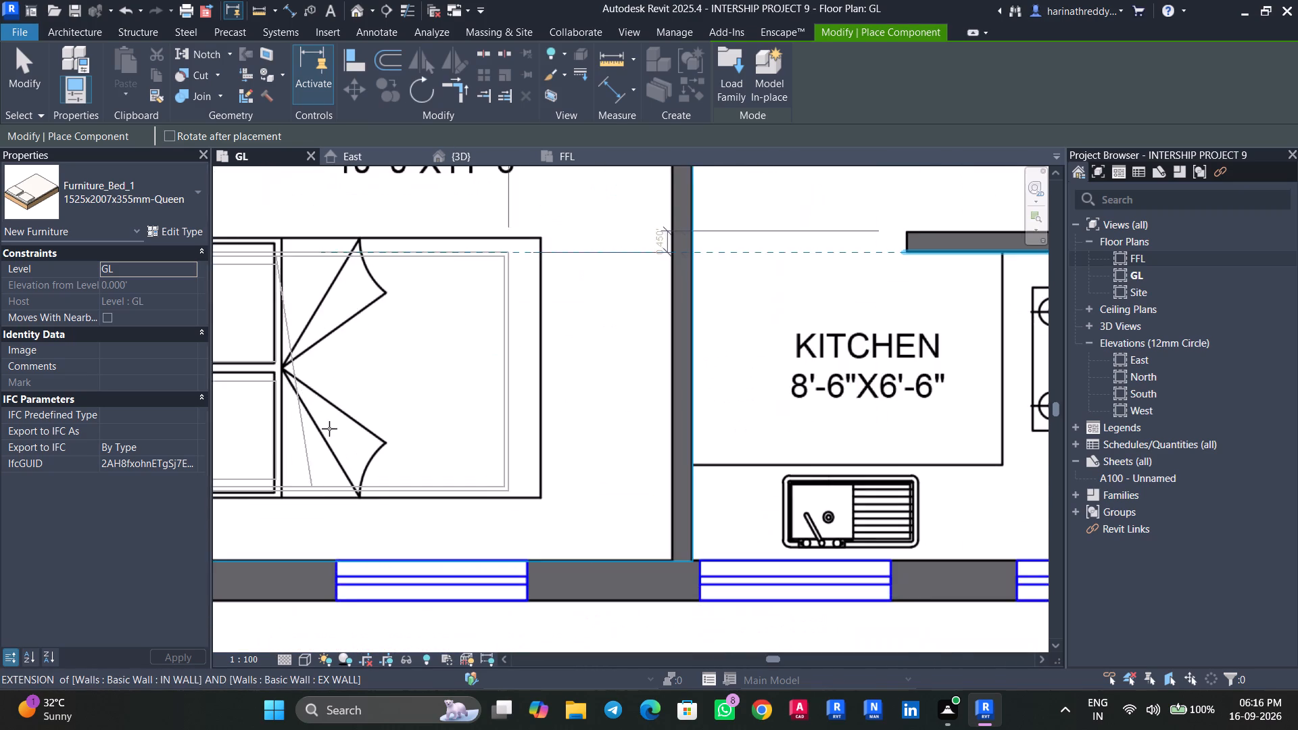
middle_drag(331, 431, 627, 474)
scroll(566, 483, up, 4)
middle_drag(567, 482, 700, 487)
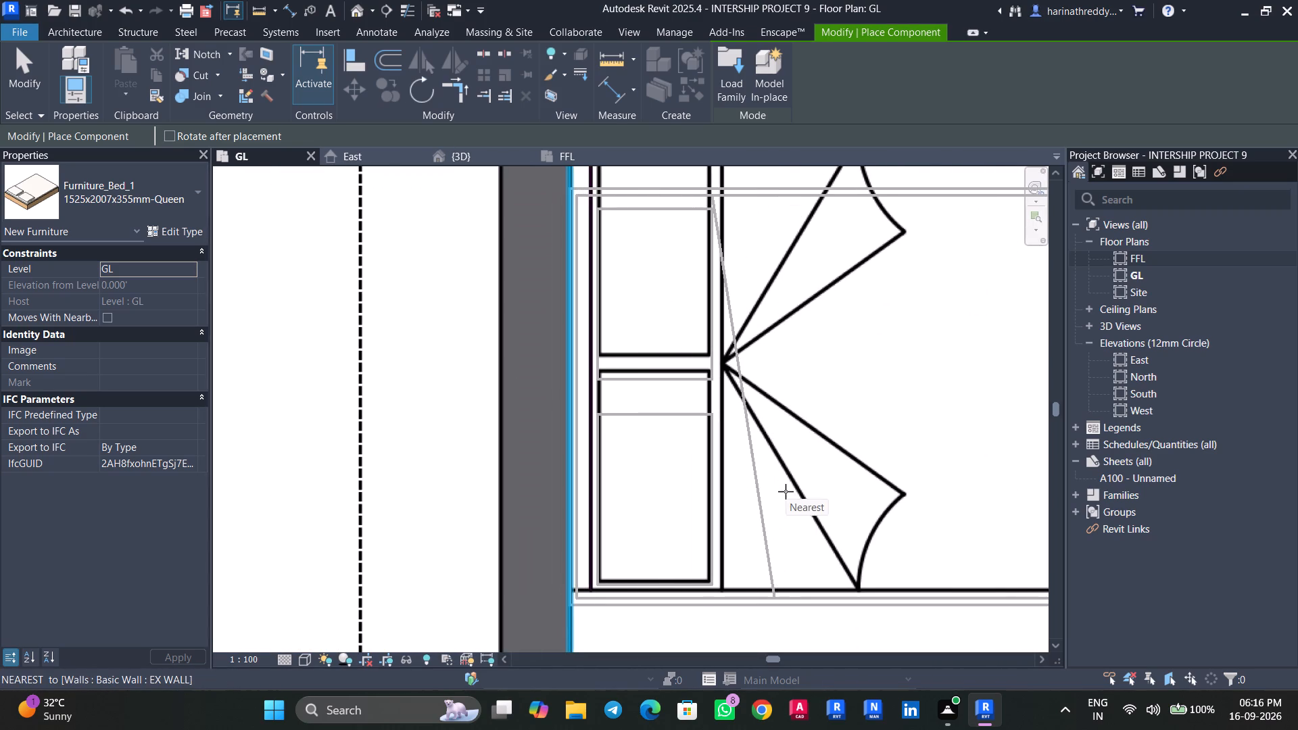
scroll(786, 466, down, 3)
scroll(786, 466, up, 1)
middle_drag(786, 466, 786, 455)
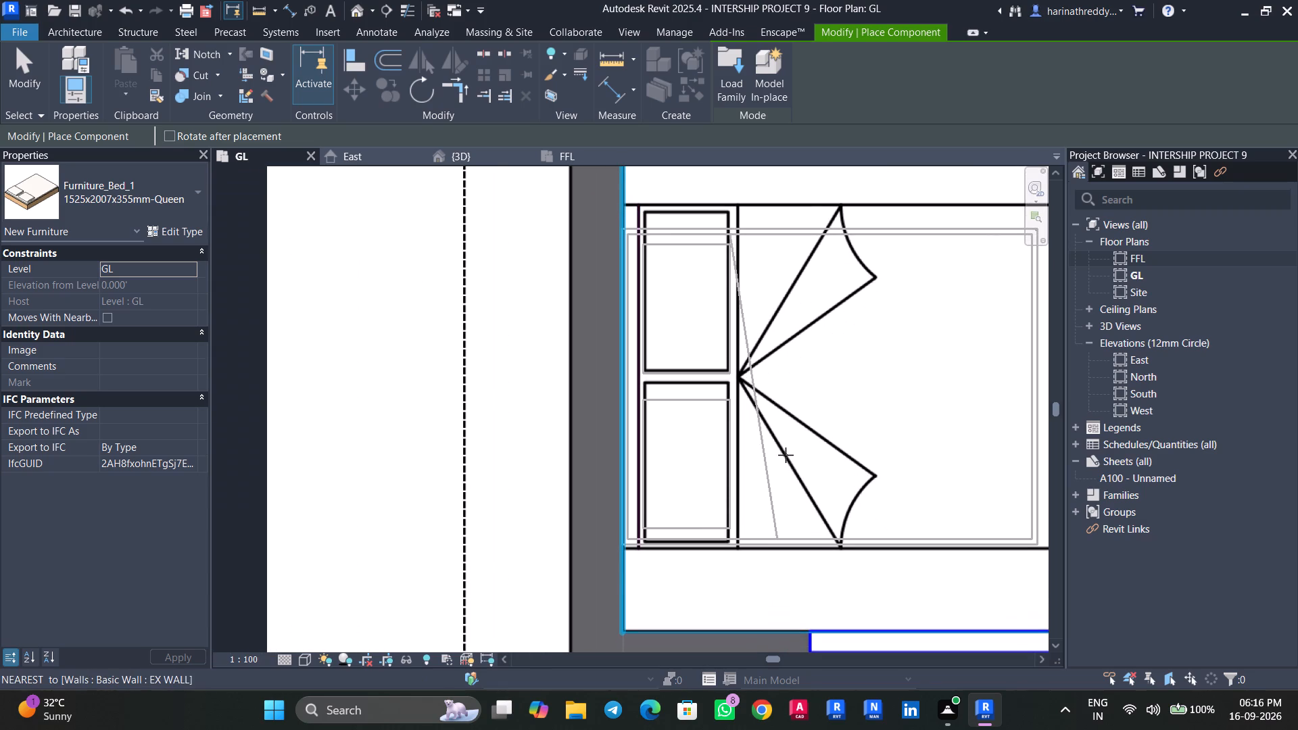
click(788, 445)
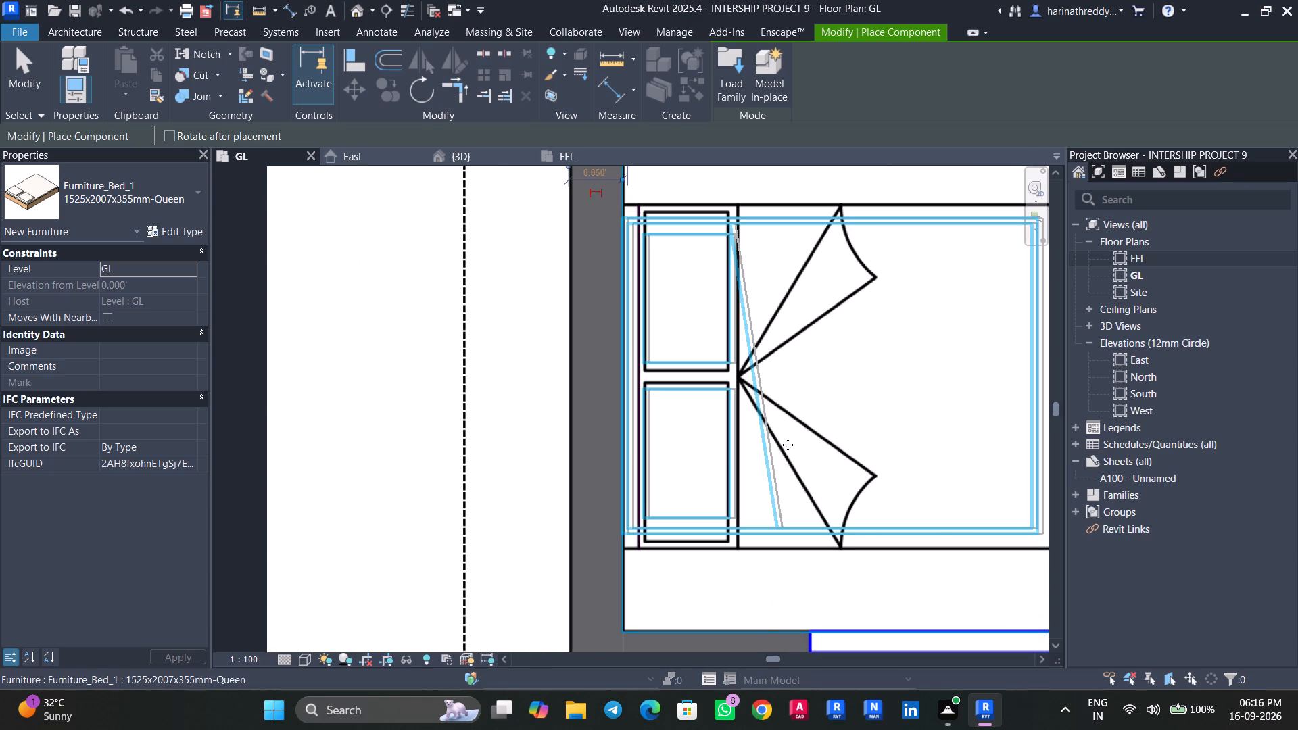
Start an in-place model in the Generic Models category for the kitchen counter, keeping the default name.
key(Escape)
key(Escape)
scroll(440, 443, down, 11)
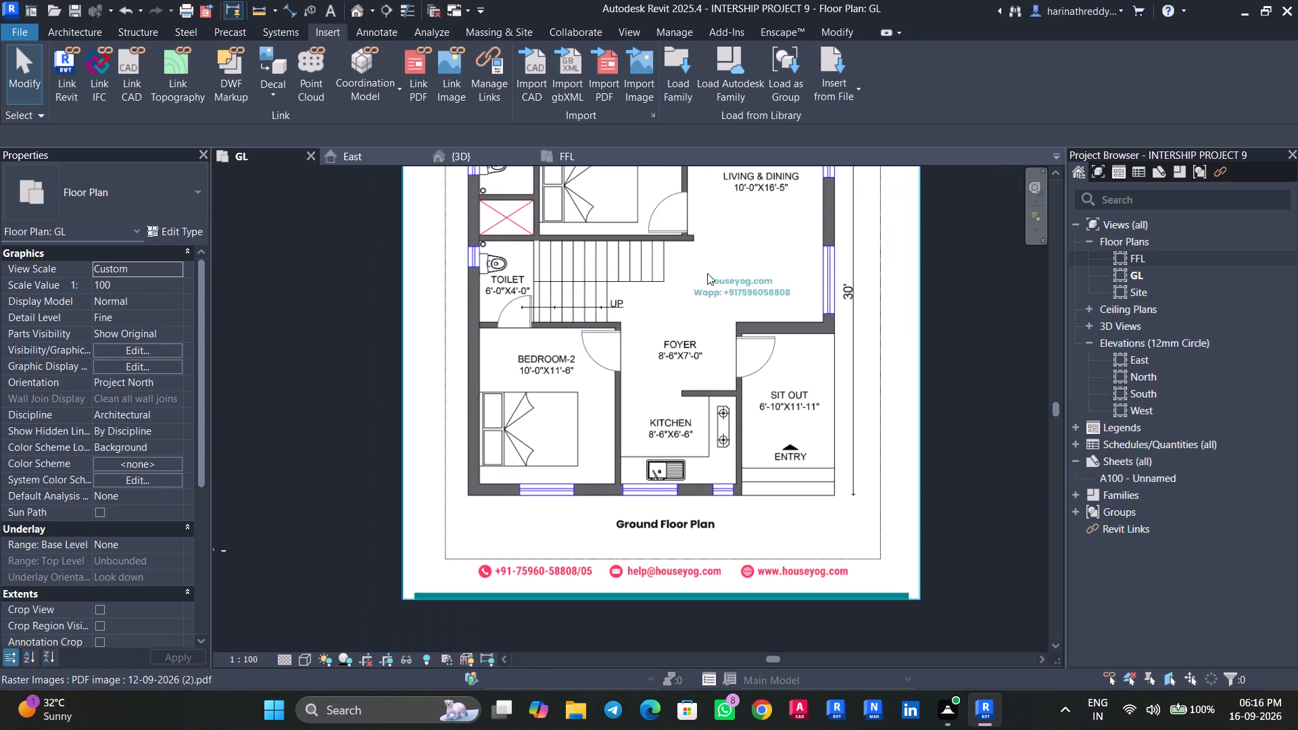
middle_drag(668, 335, 658, 475)
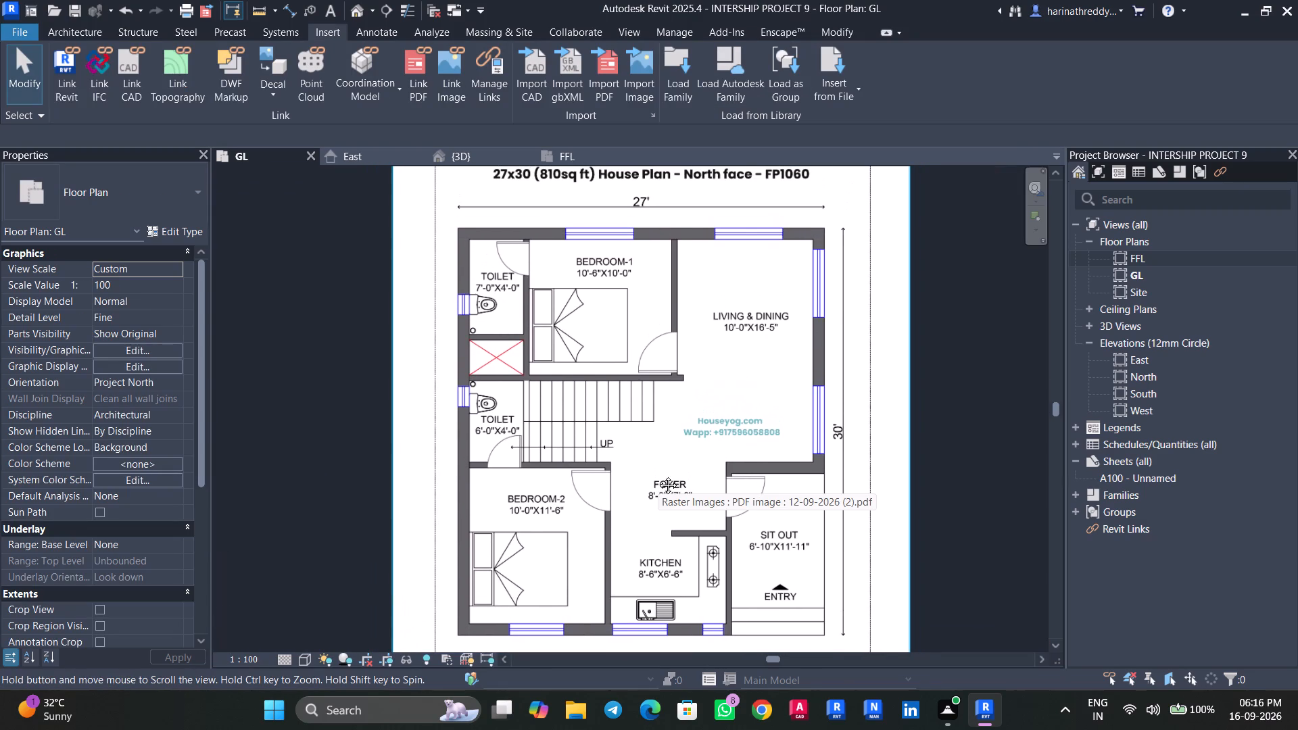
middle_drag(658, 475, 625, 382)
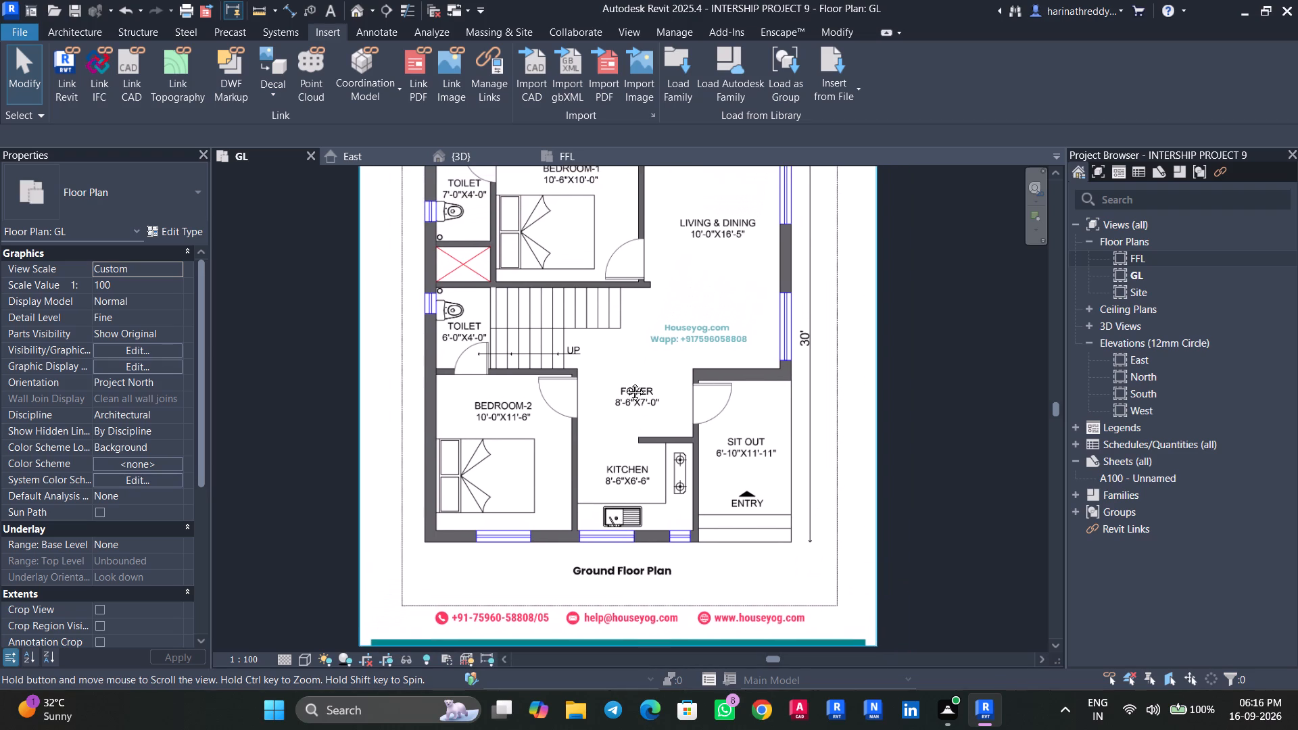
middle_drag(625, 382, 627, 453)
scroll(624, 458, up, 3)
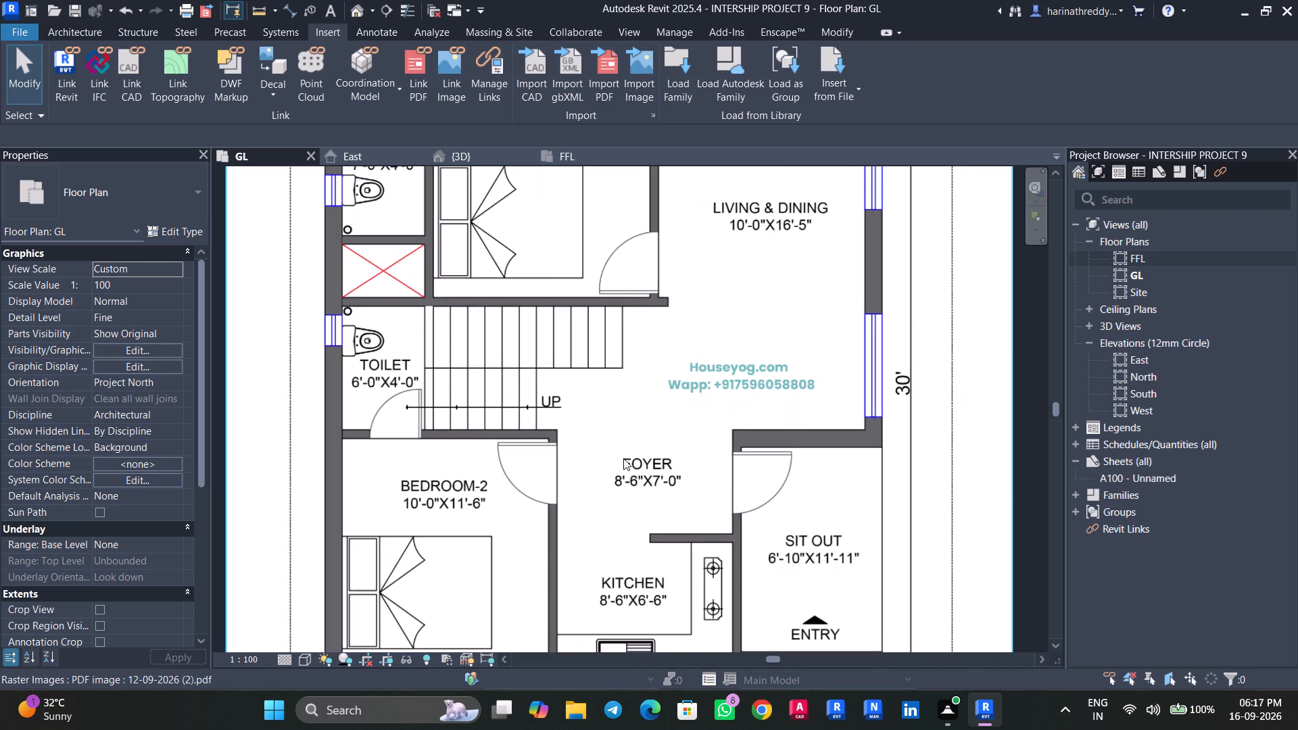
middle_drag(623, 458, 618, 418)
middle_drag(586, 444, 570, 356)
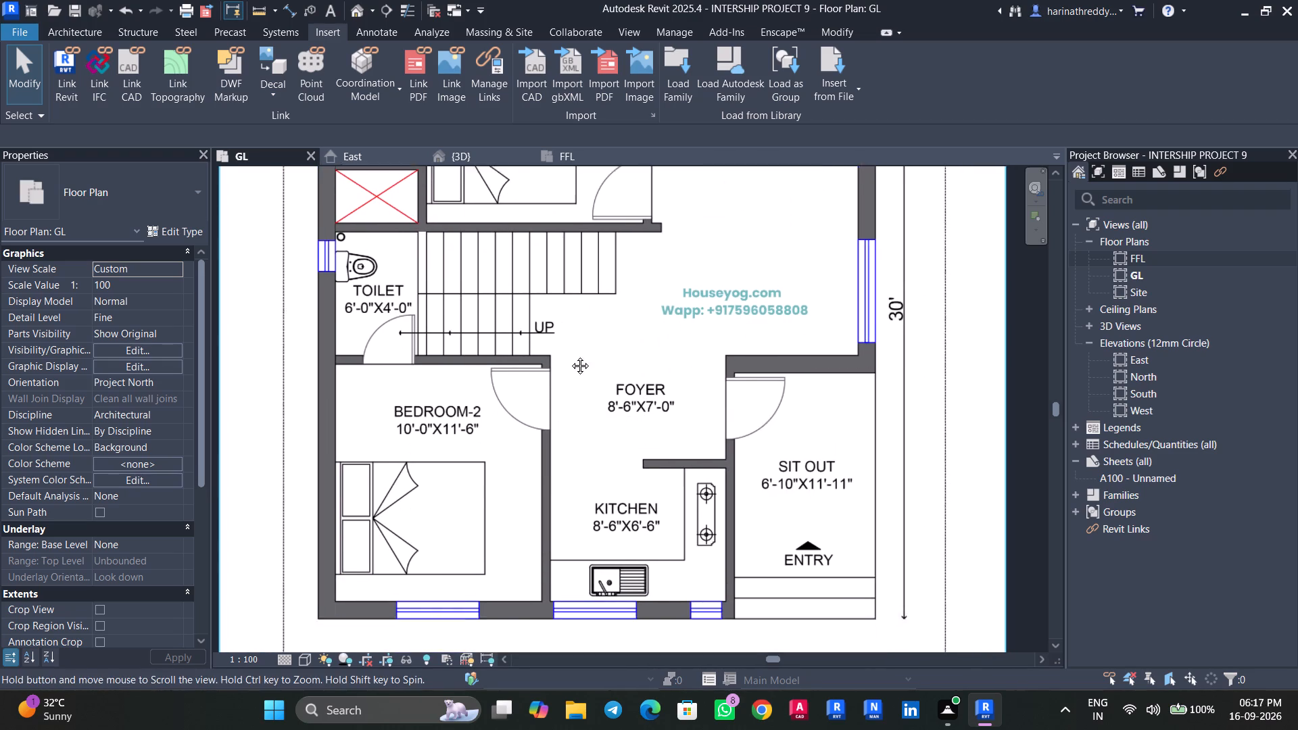
middle_drag(570, 356, 567, 324)
click(77, 27)
click(208, 101)
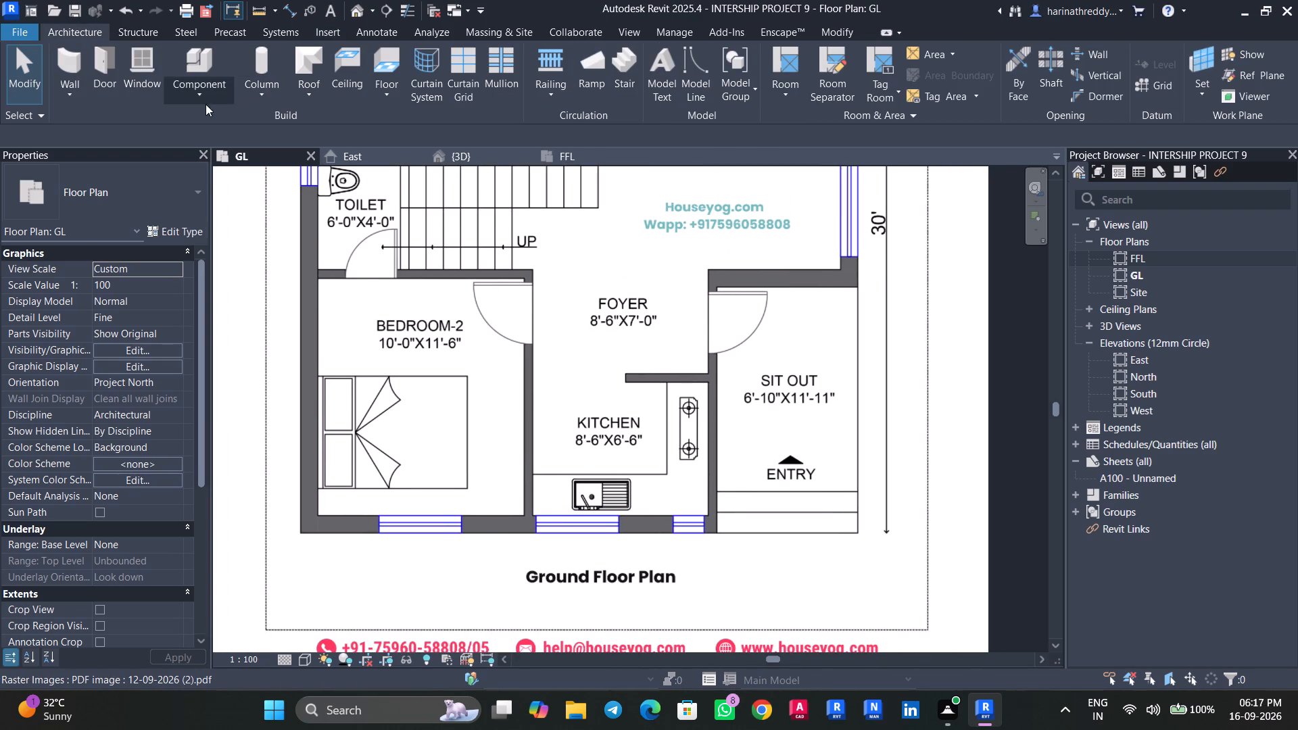
click(216, 161)
click(552, 317)
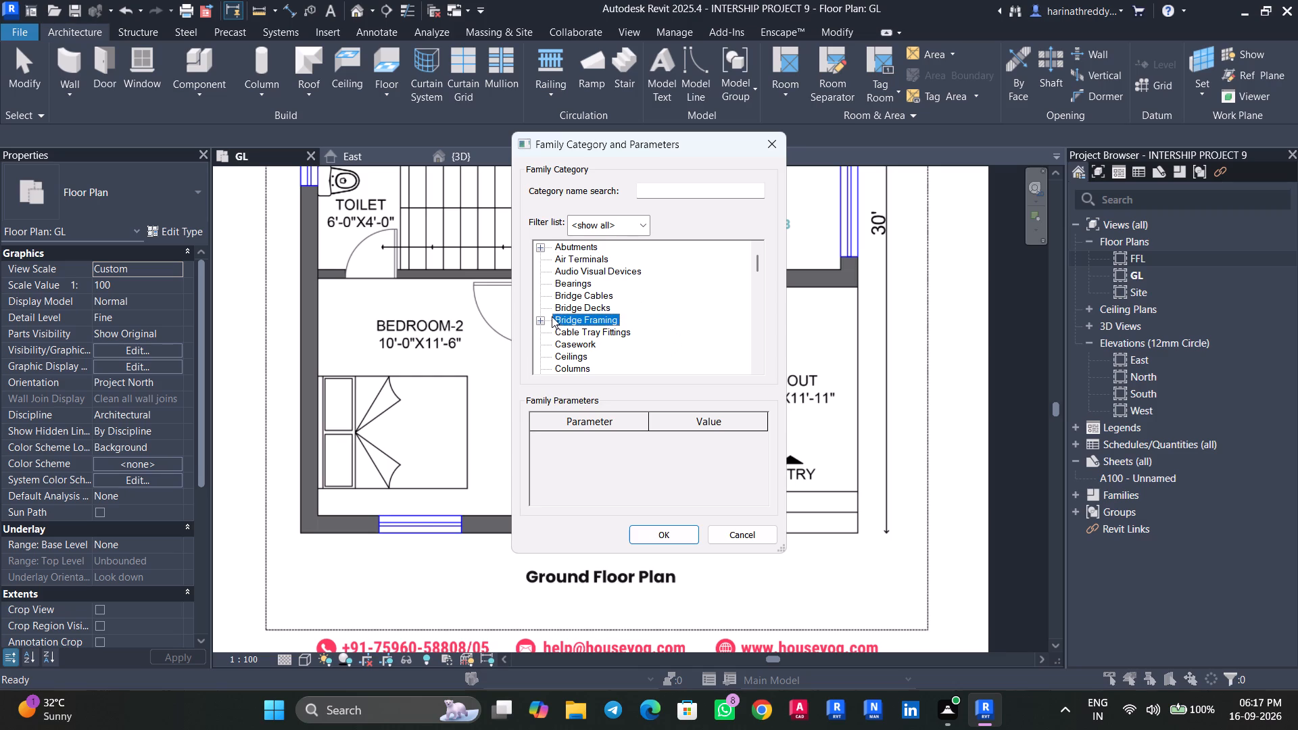
key(g)
click(673, 532)
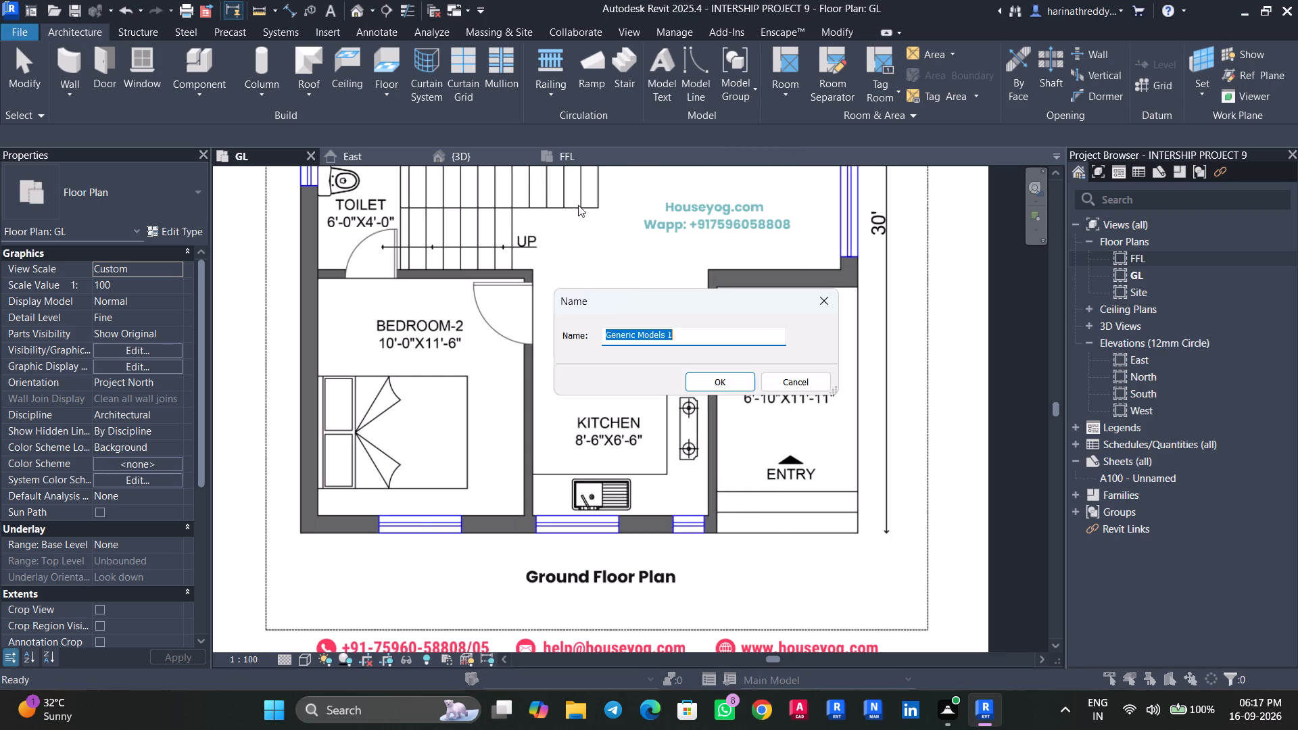
click(713, 387)
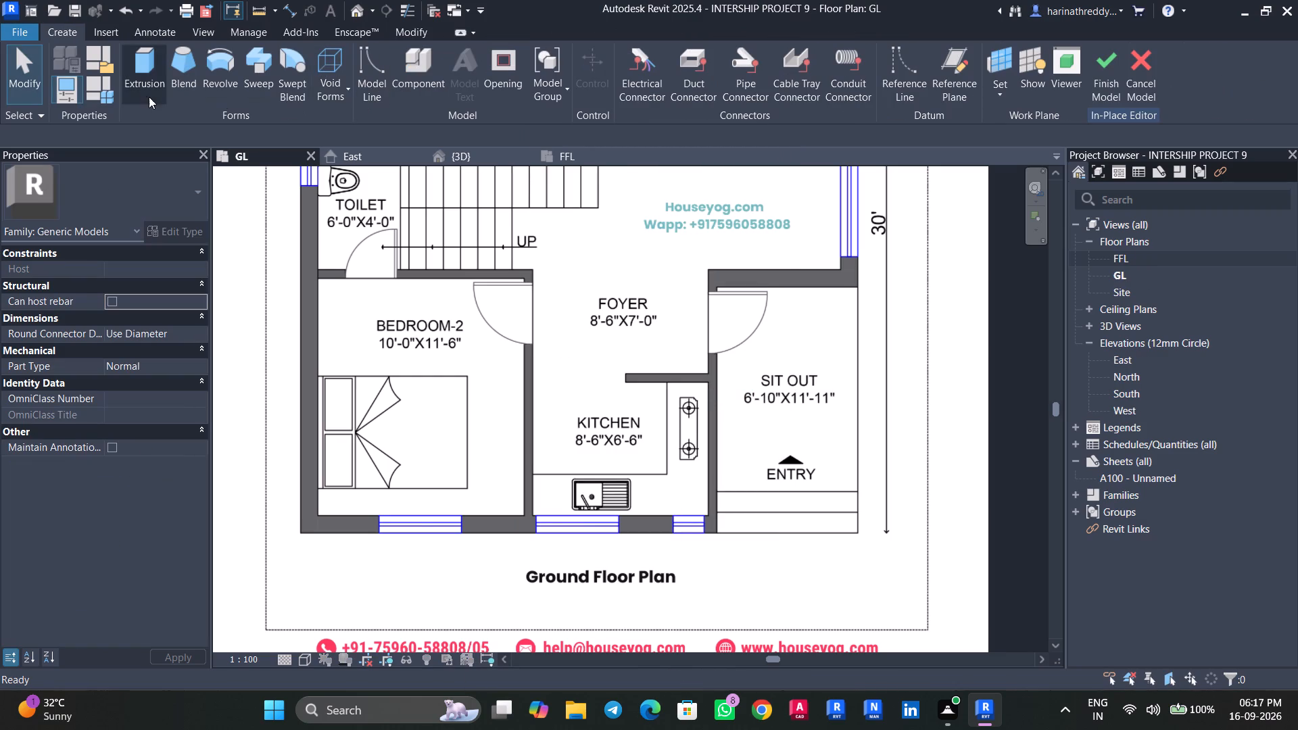
Sketch an extrusion profile of two adjoining rectangles, about 2 ft deep, over the PDF kitchen counter along the south and sit-out walls.
click(141, 90)
click(675, 57)
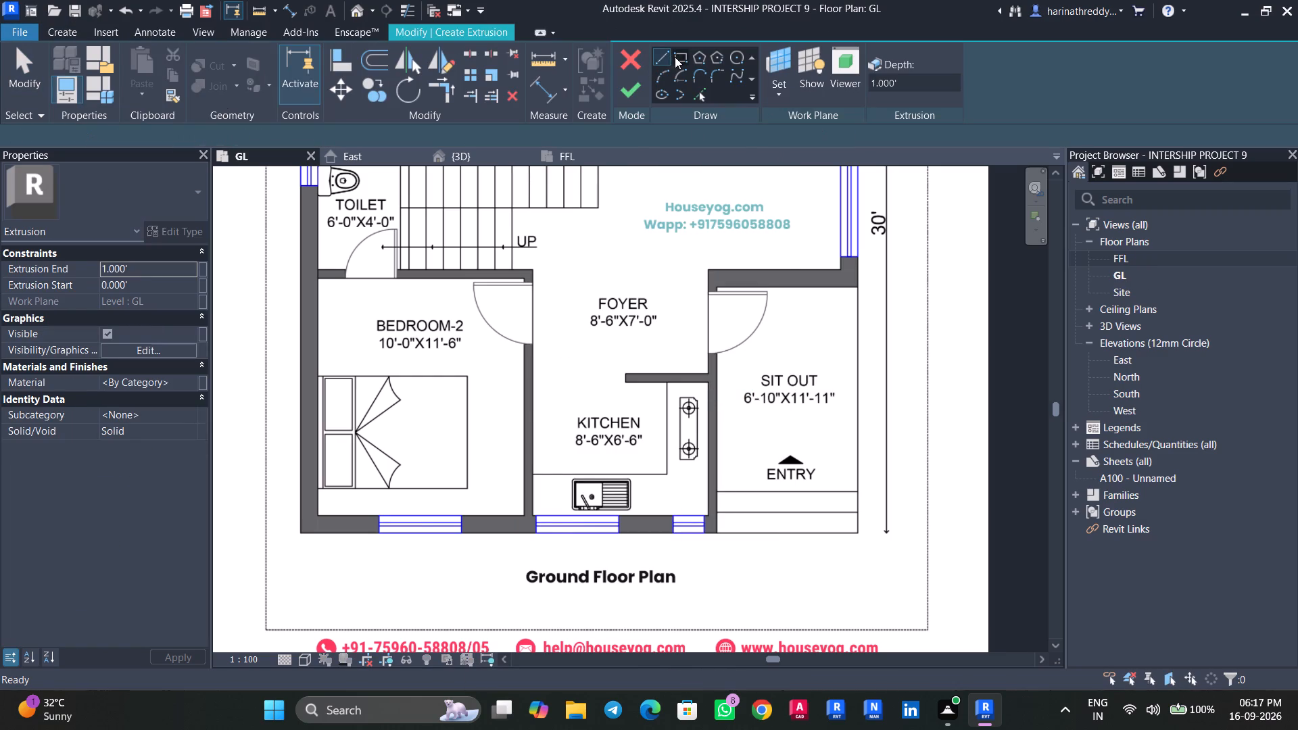
scroll(550, 459, up, 2)
scroll(551, 459, down, 1)
scroll(551, 459, up, 2)
click(524, 483)
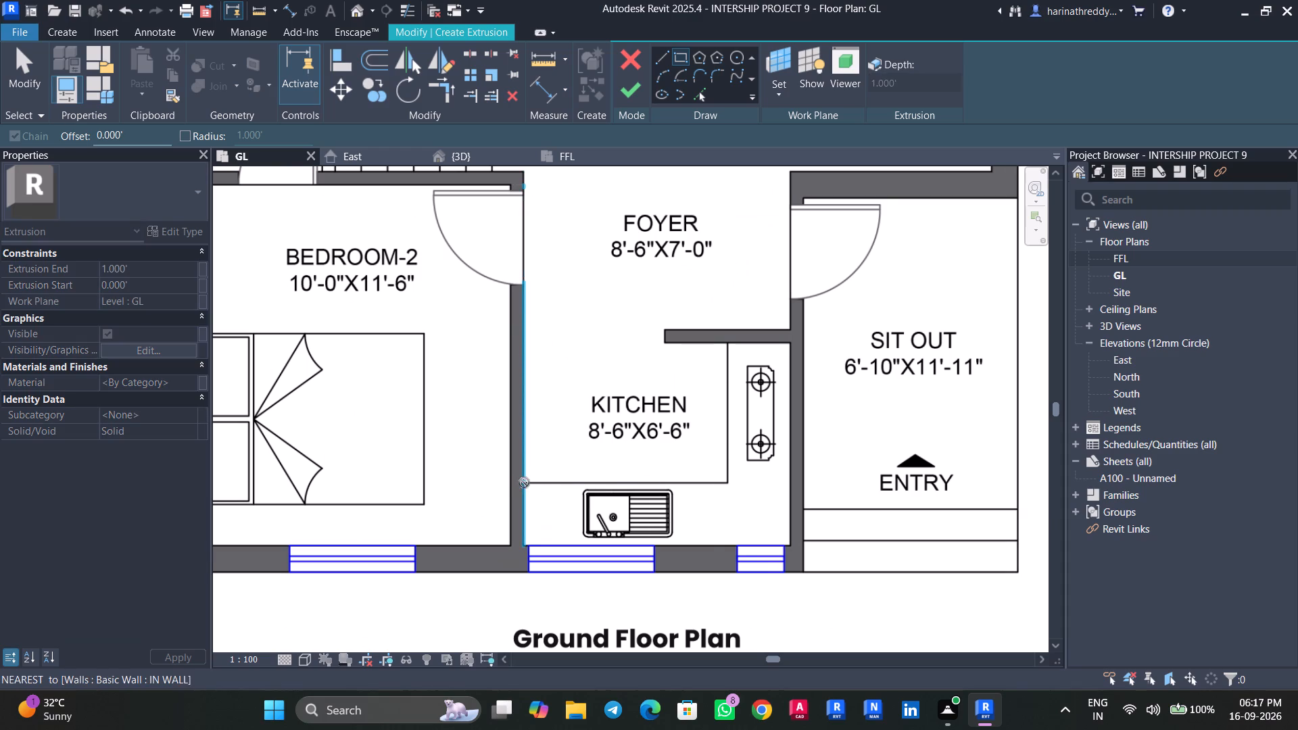
click(791, 547)
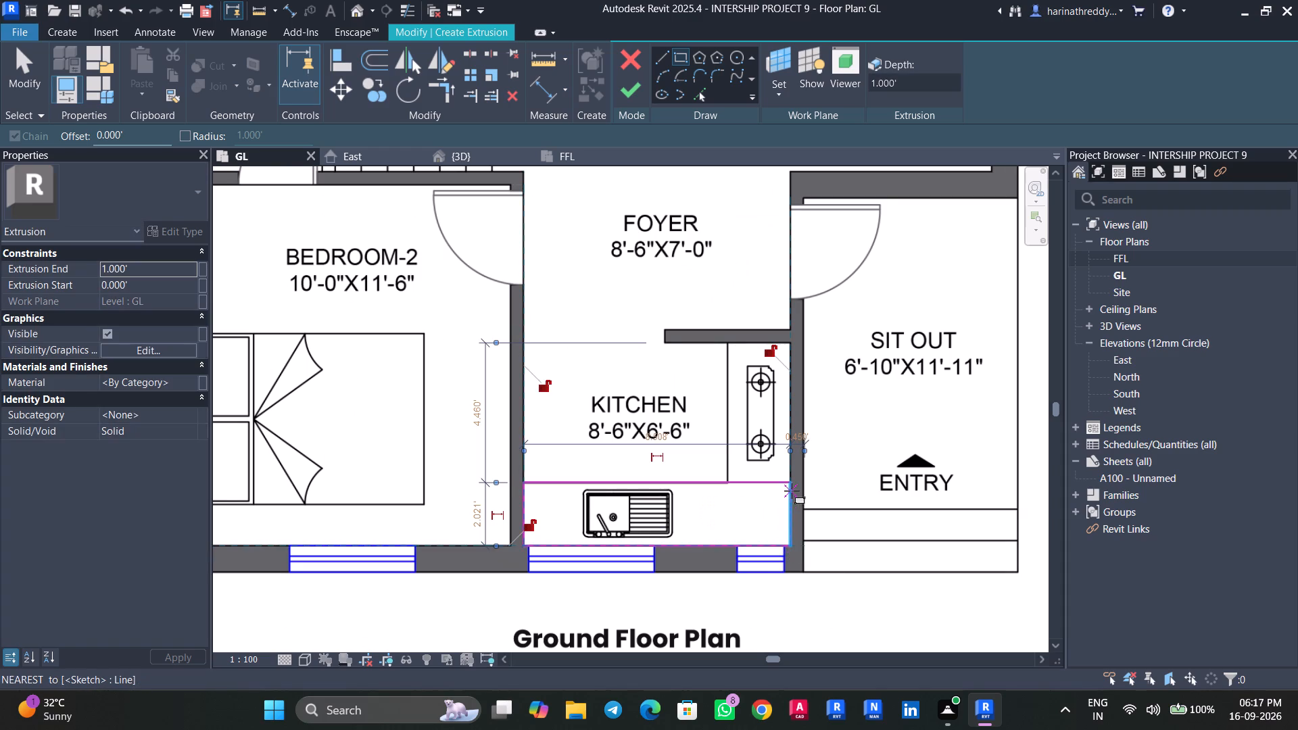
click(790, 481)
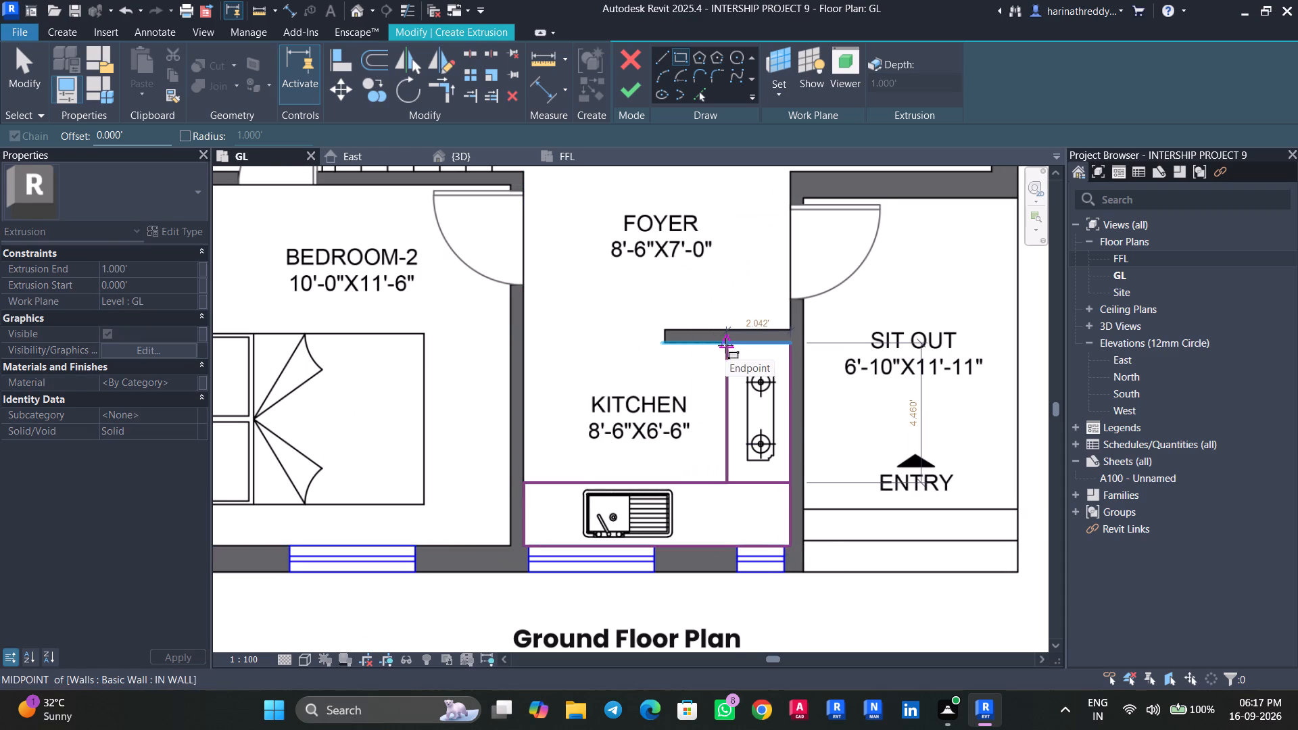
click(725, 345)
key(Escape)
key(Escape)
key(Escape)
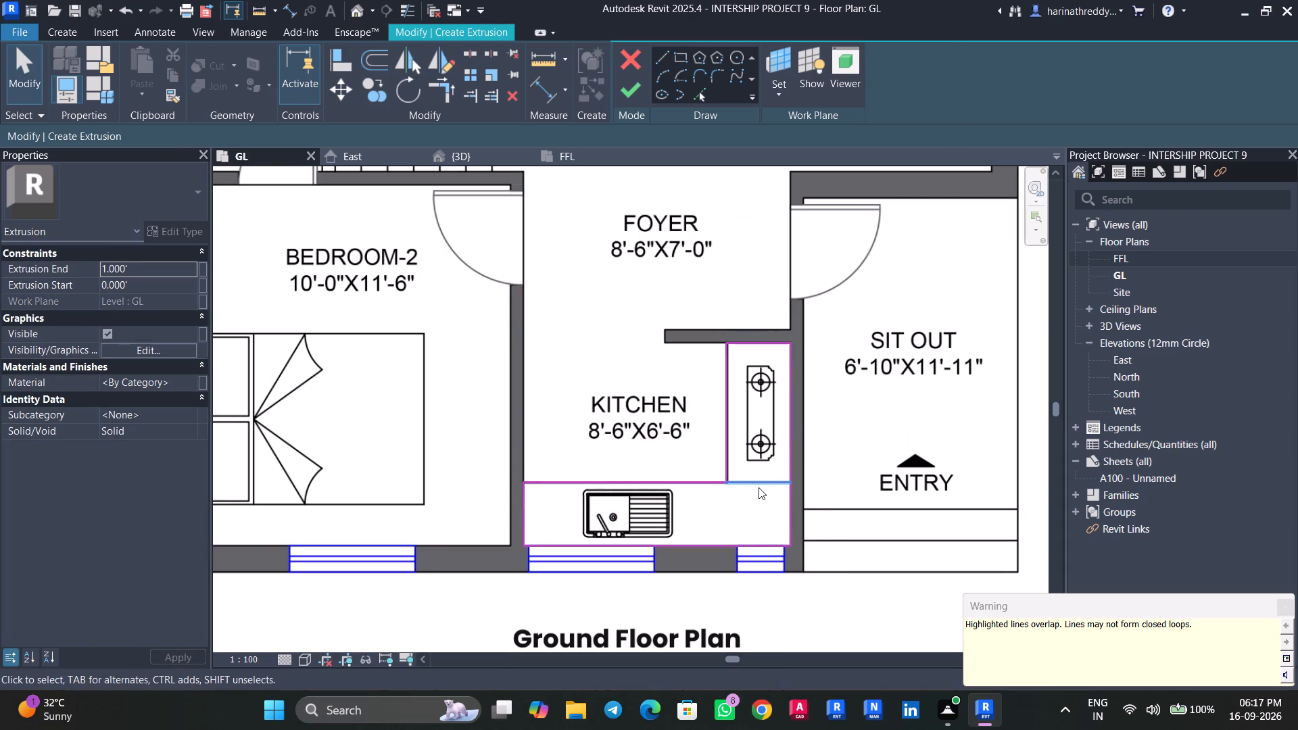
Delete the overlapping line between the two rectangles and trim their inner edges into one closed L-shaped counter outline.
click(759, 487)
key(Delete)
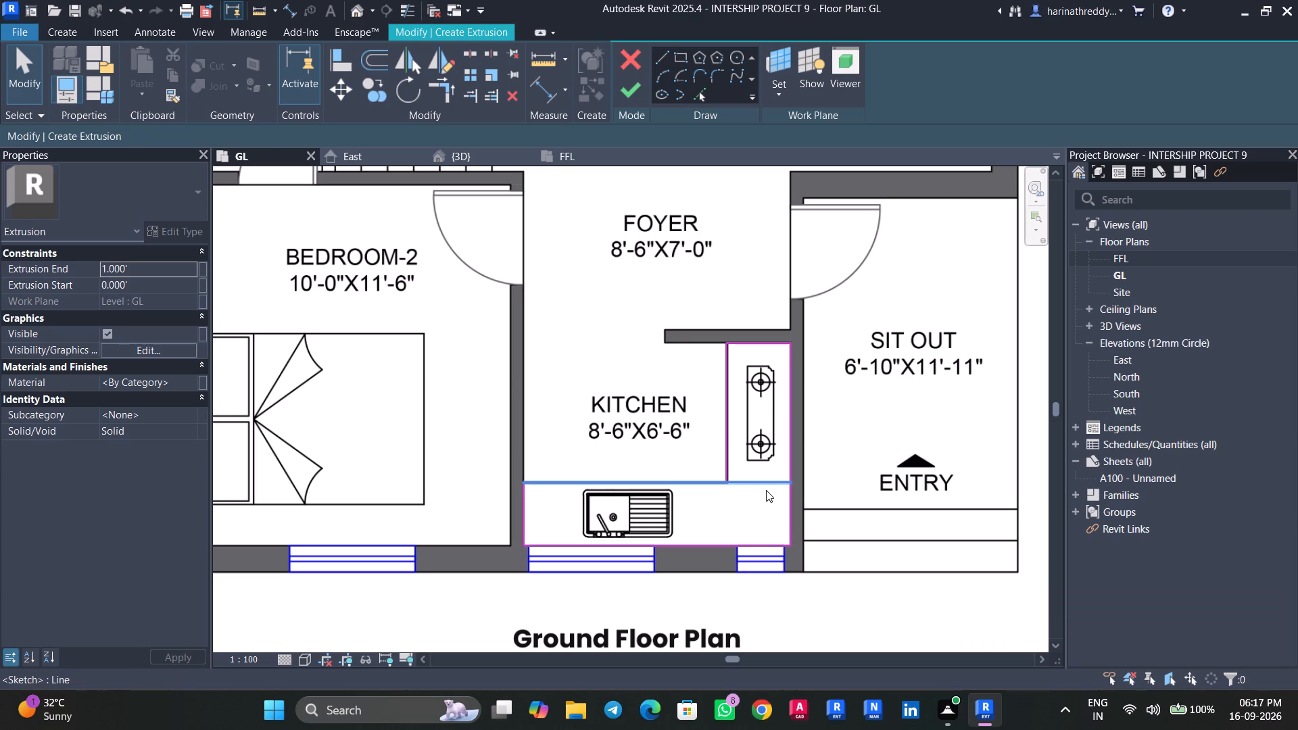
key(t)
key(r)
click(704, 484)
click(723, 462)
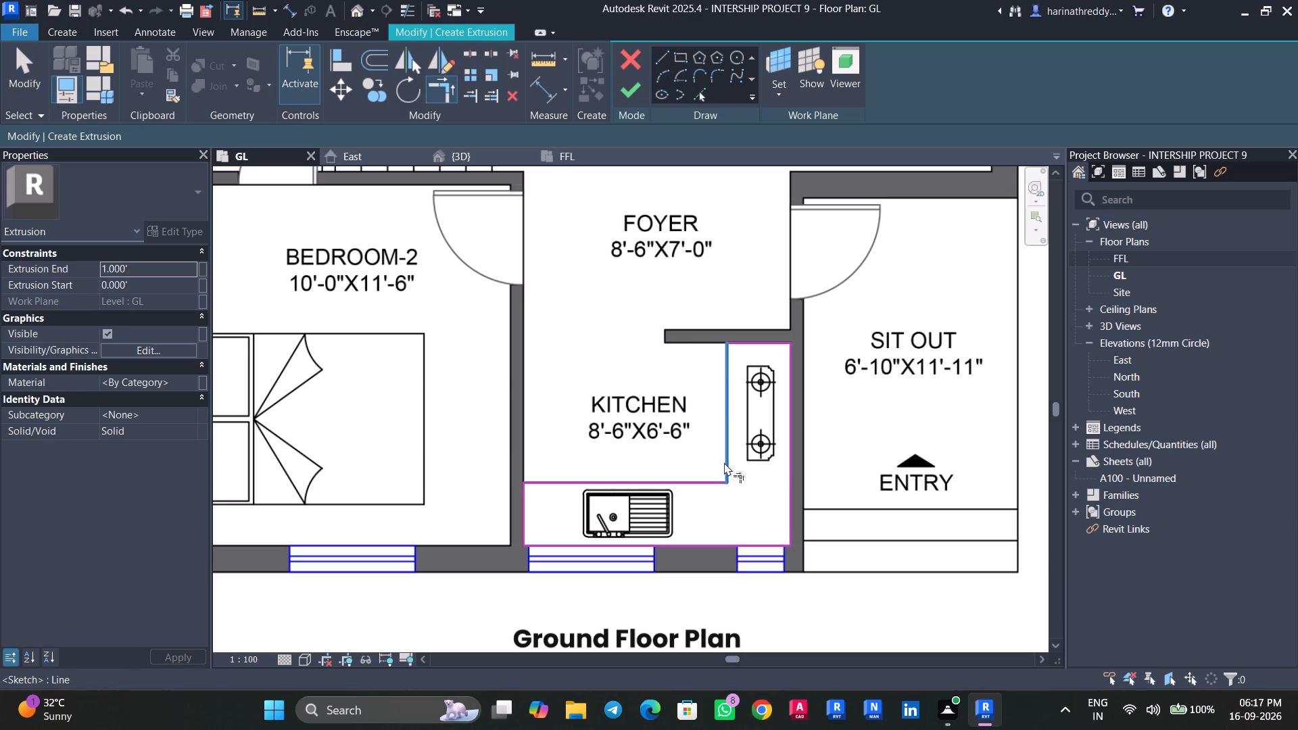
key(Escape)
key(Escape)
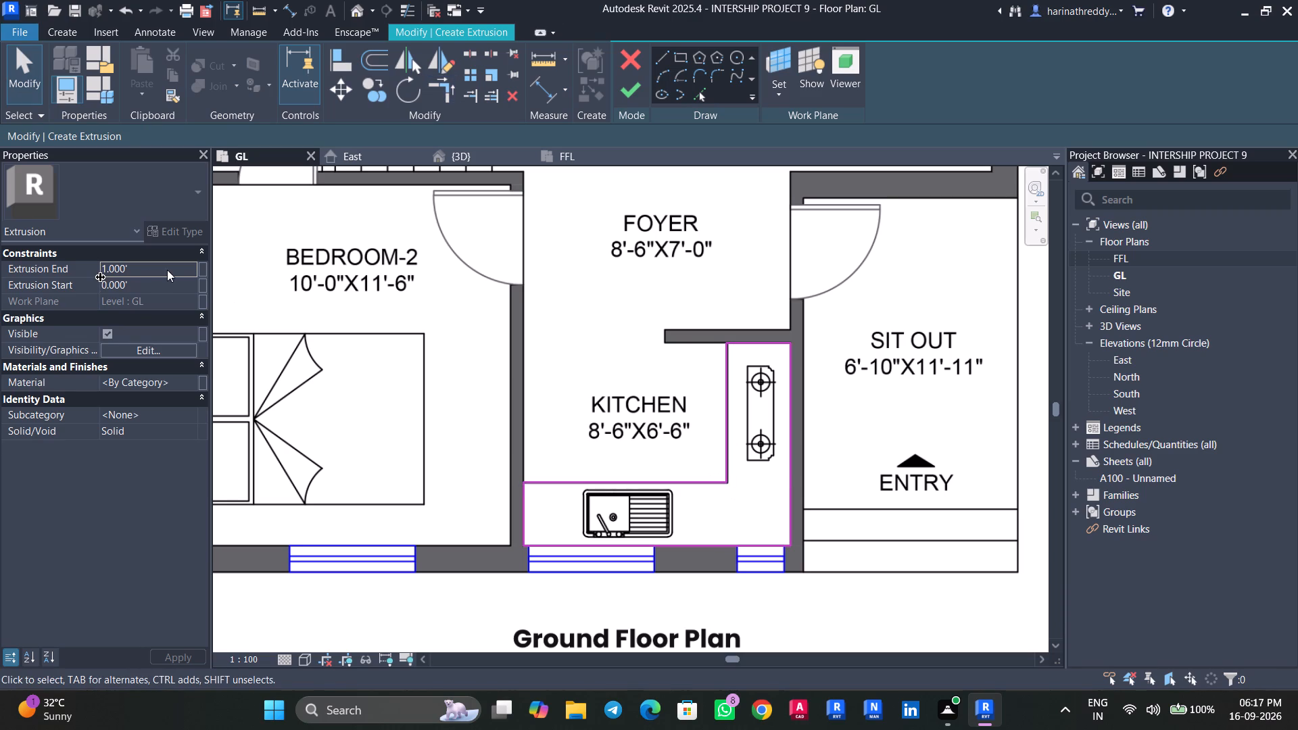
Set the counter's Extrusion Start to 4' and Extrusion End to 4.25', and finish the extrusion sketch.
click(160, 287)
text(4')
key(Return)
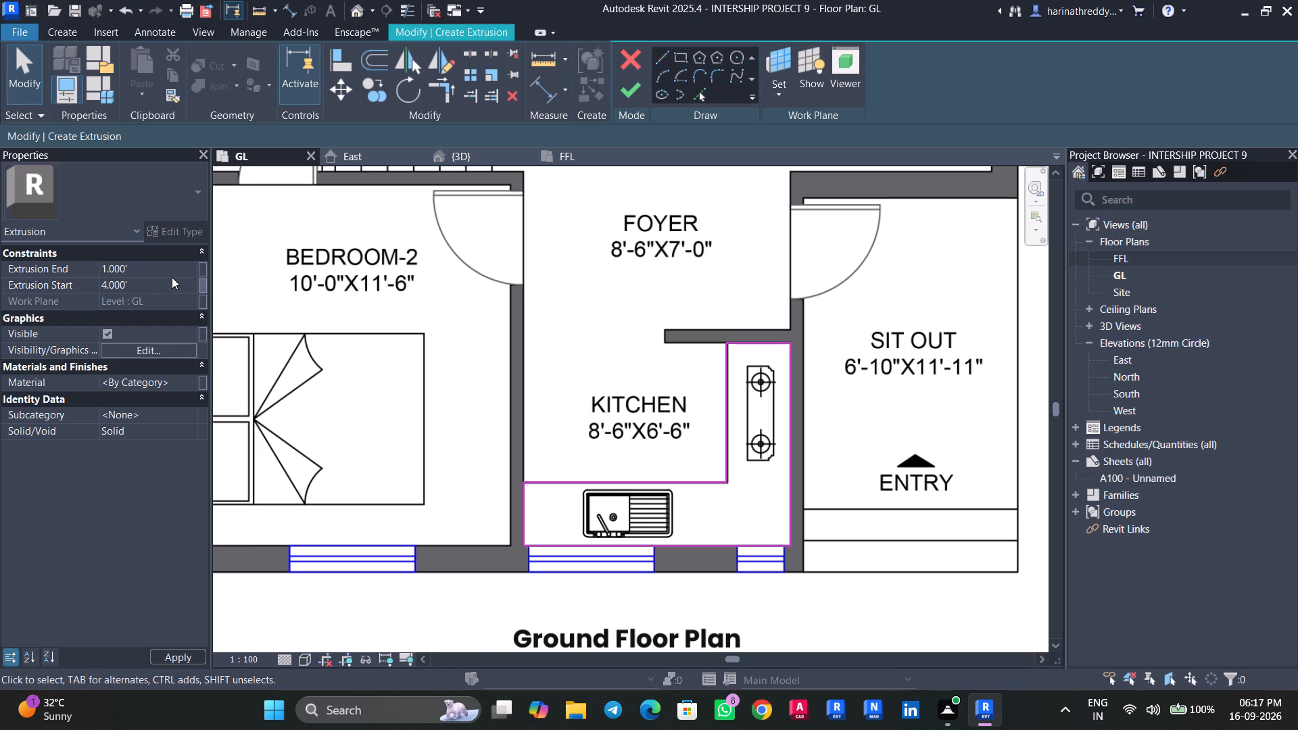
click(140, 260)
click(155, 262)
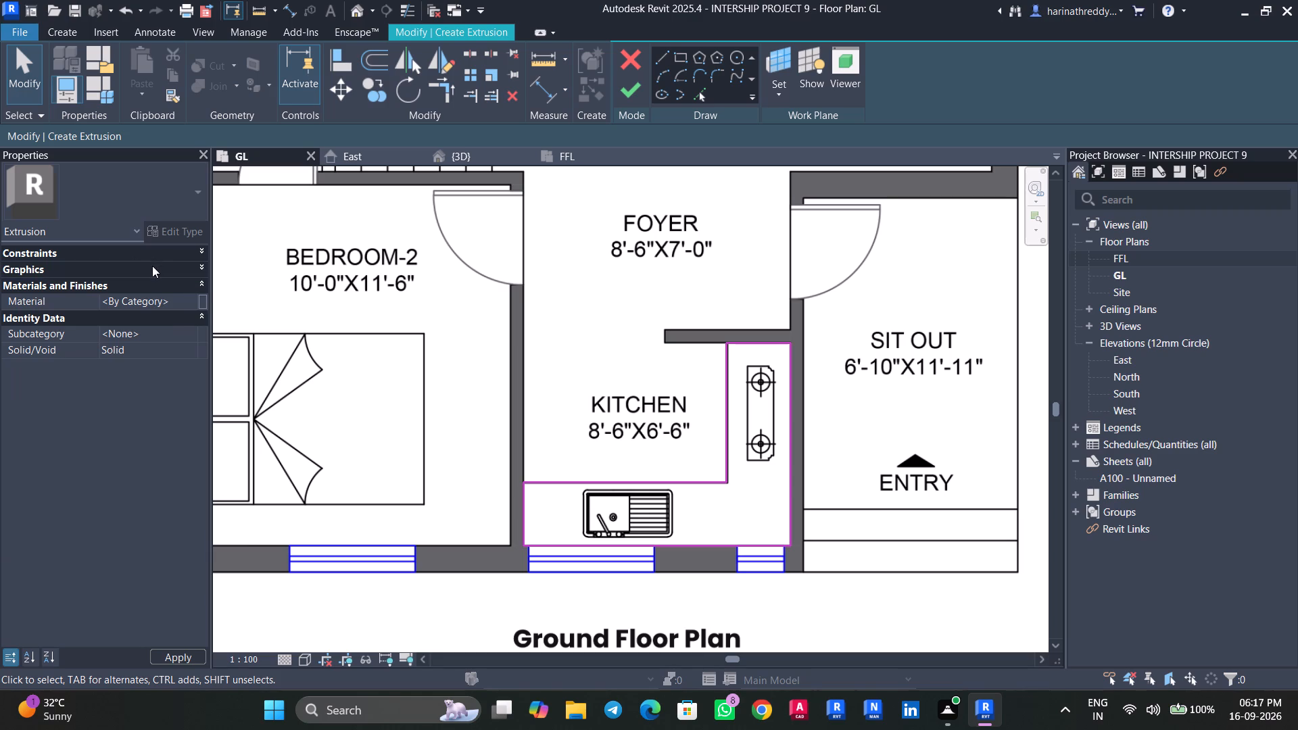
click(149, 274)
click(166, 251)
click(155, 270)
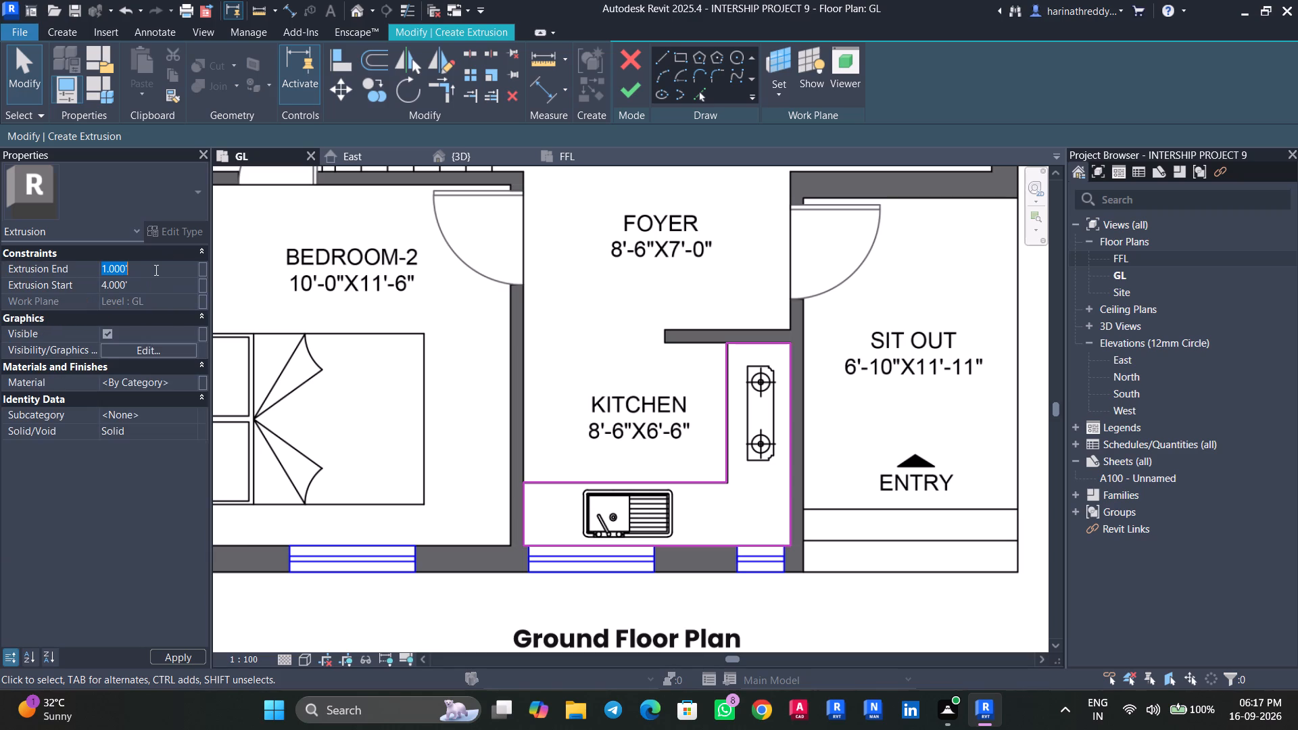
text(4.25')
key(Return)
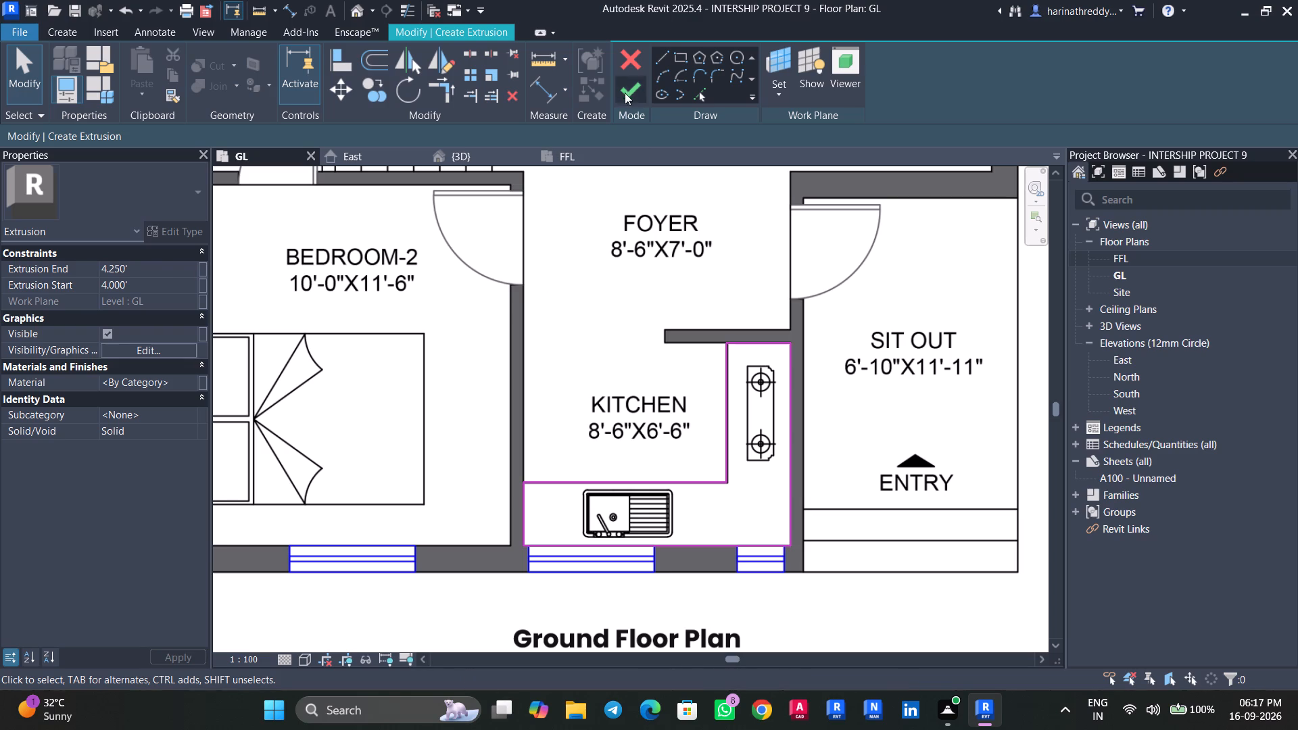
click(625, 89)
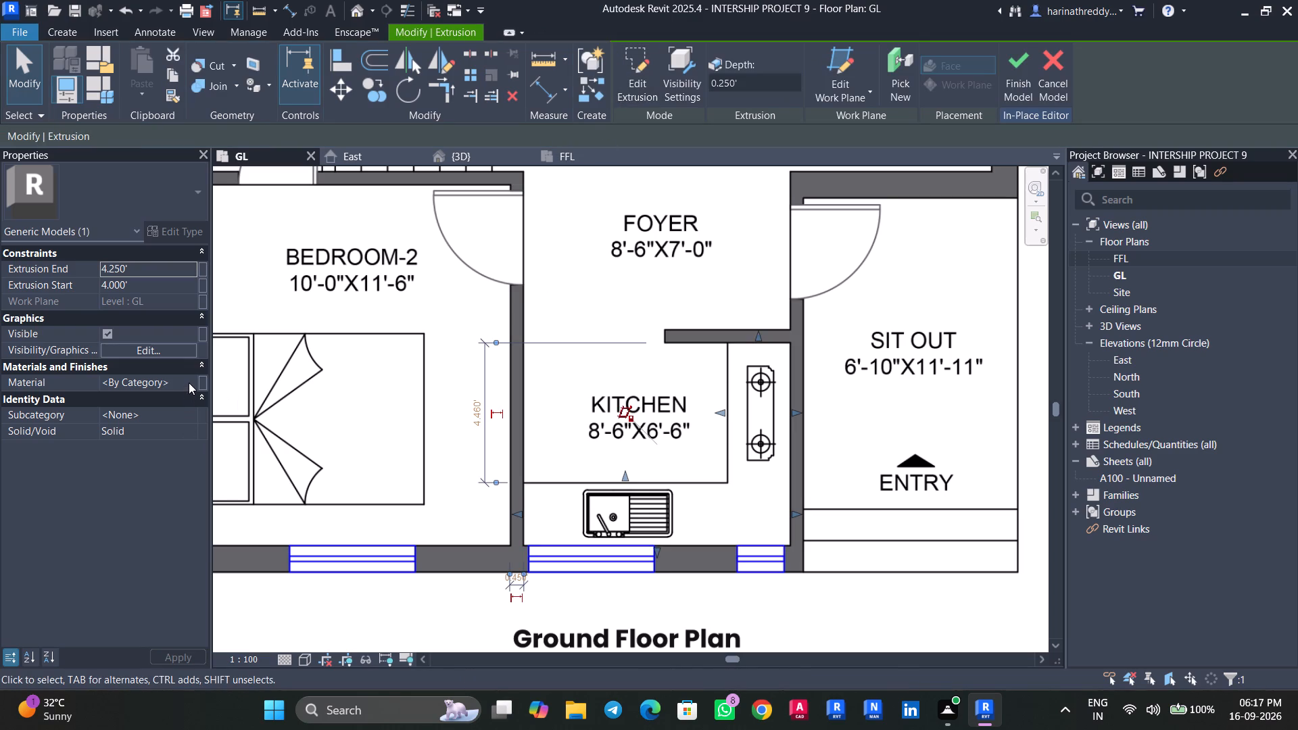
Assign the Concrete, Precast material to the kitchen counter extrusion.
click(189, 383)
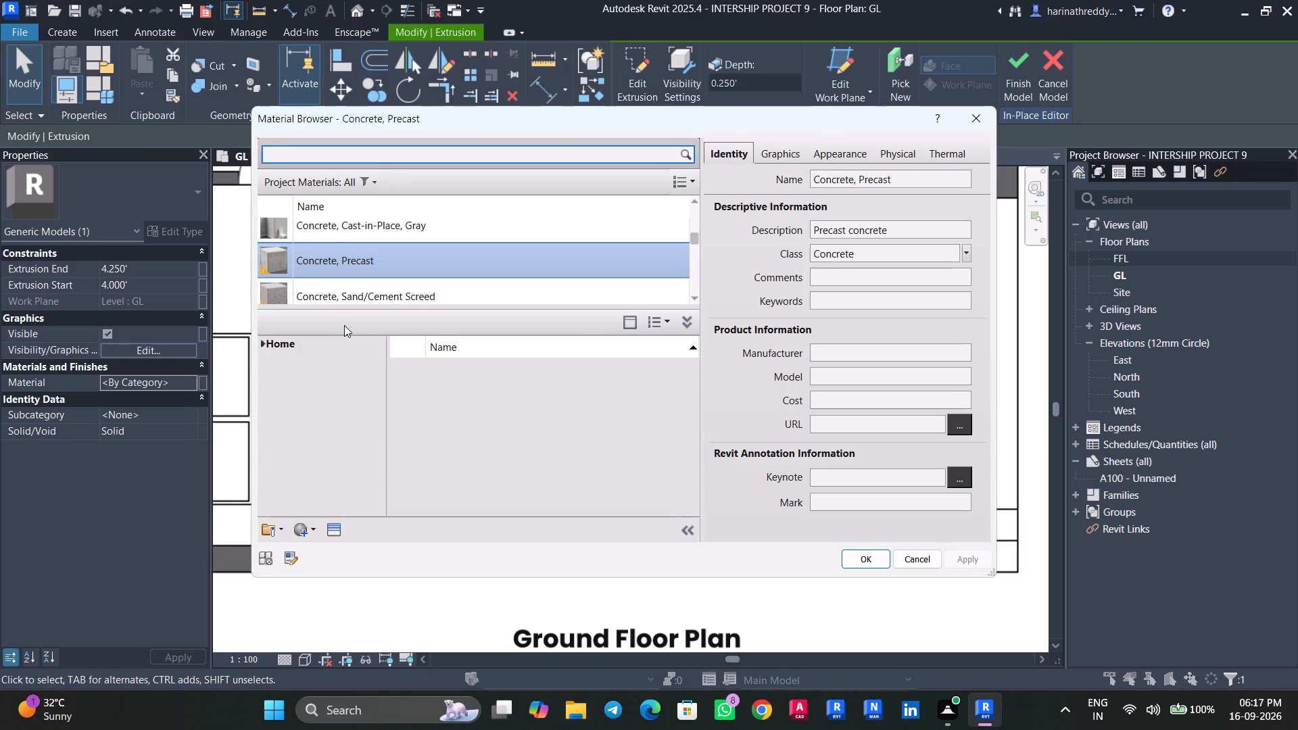
click(846, 558)
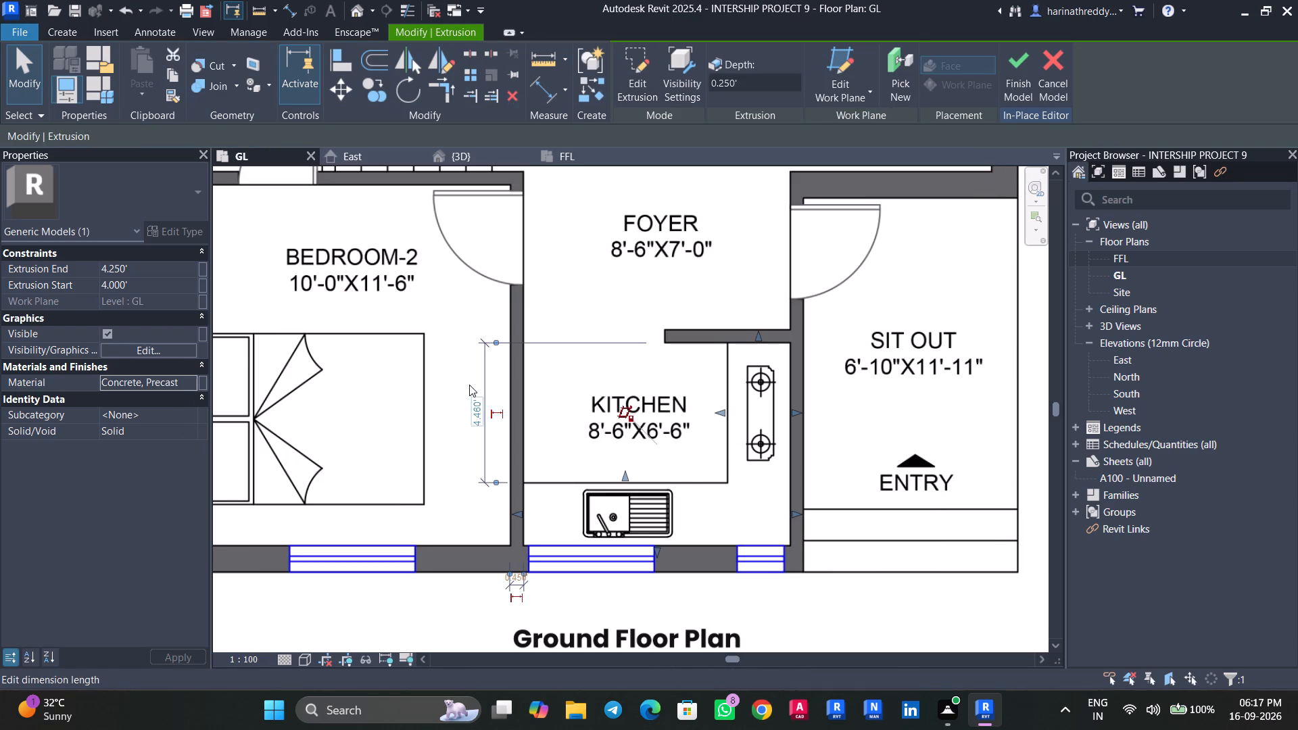
Orient the 3D view to Floor Plan: GL and examine the counter slab's position in the kitchen.
click(458, 158)
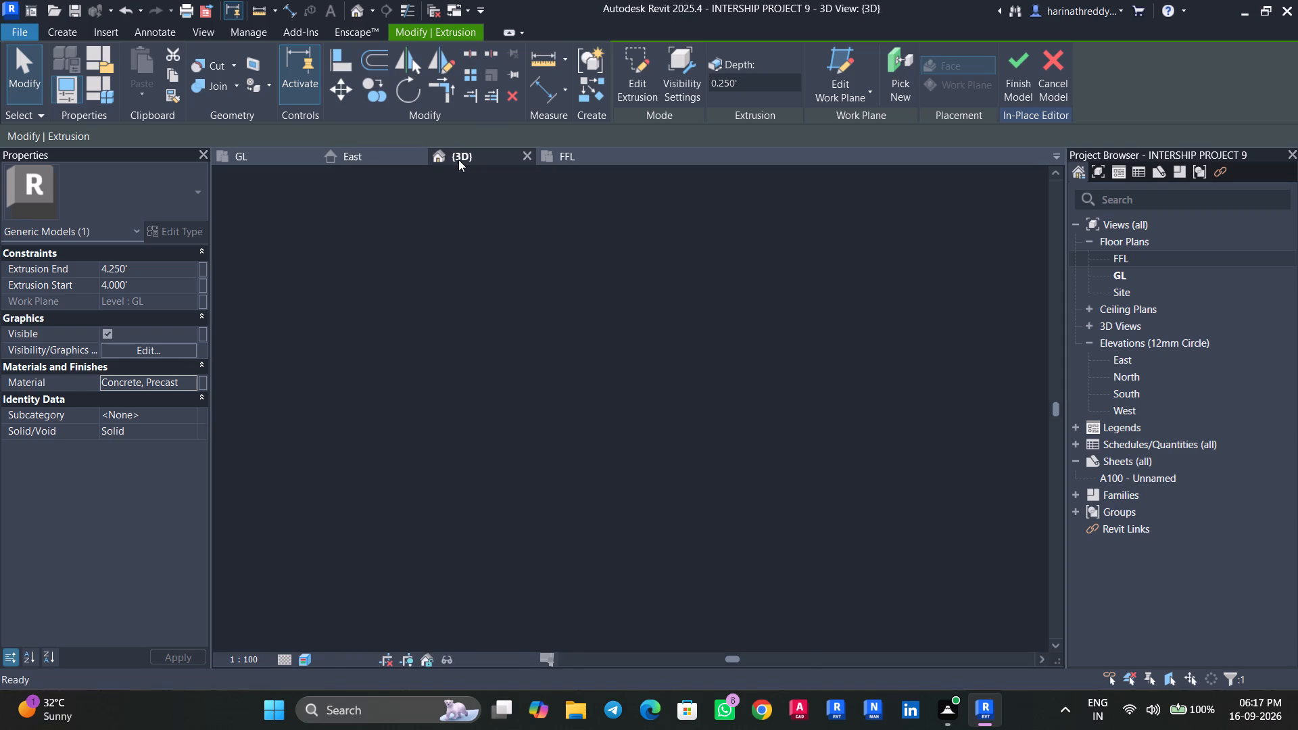
click(983, 226)
right_click(983, 226)
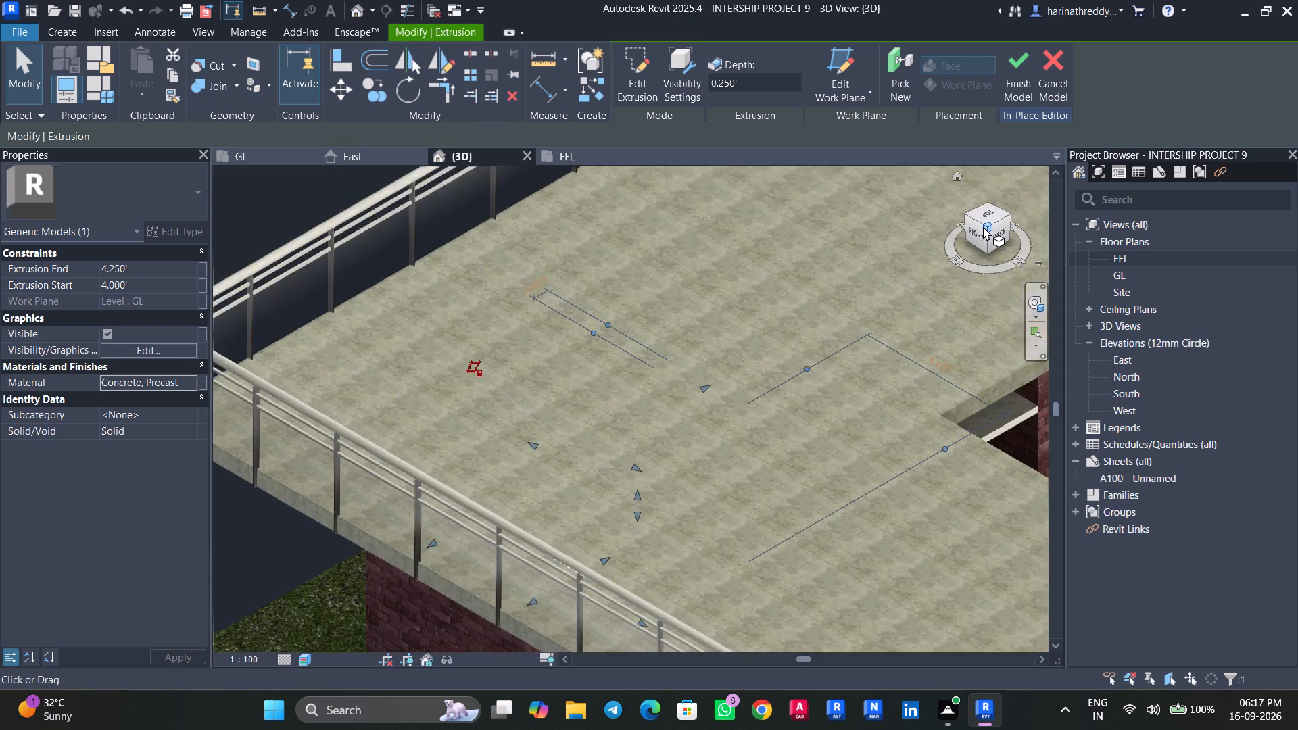
click(987, 225)
right_click(987, 225)
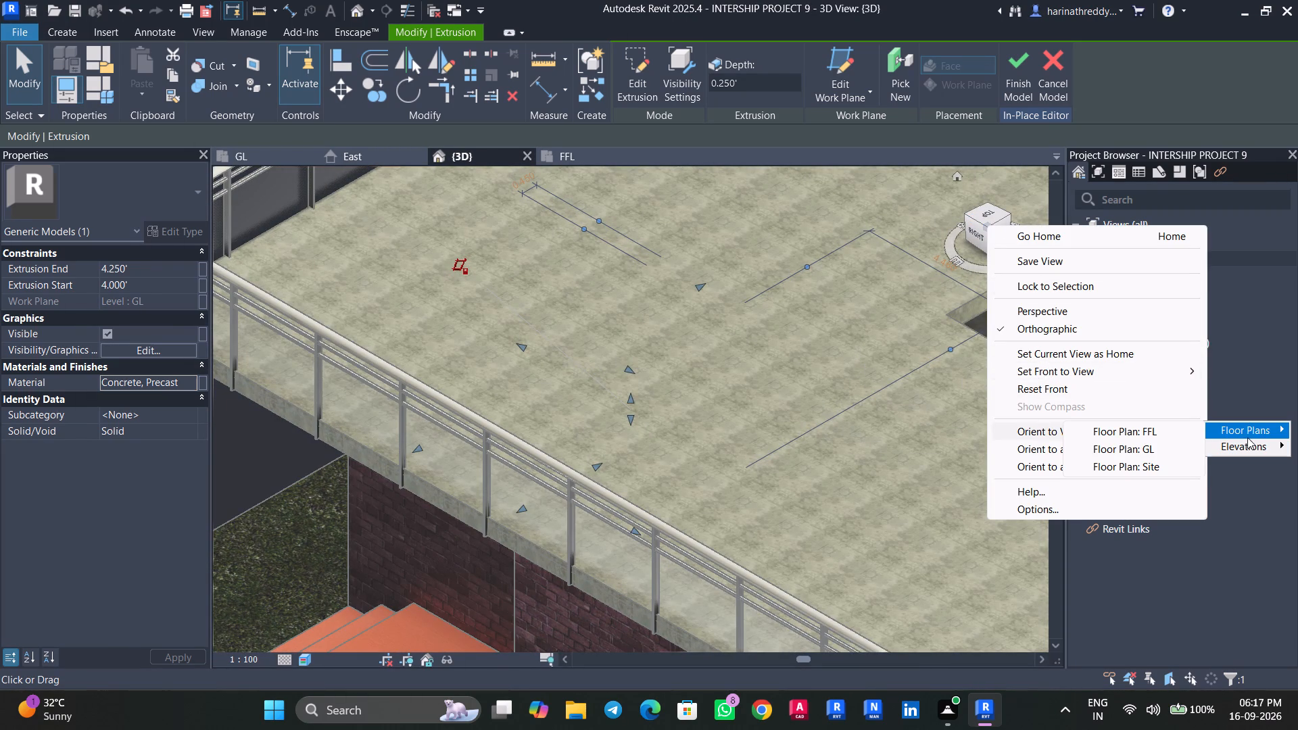
click(1152, 450)
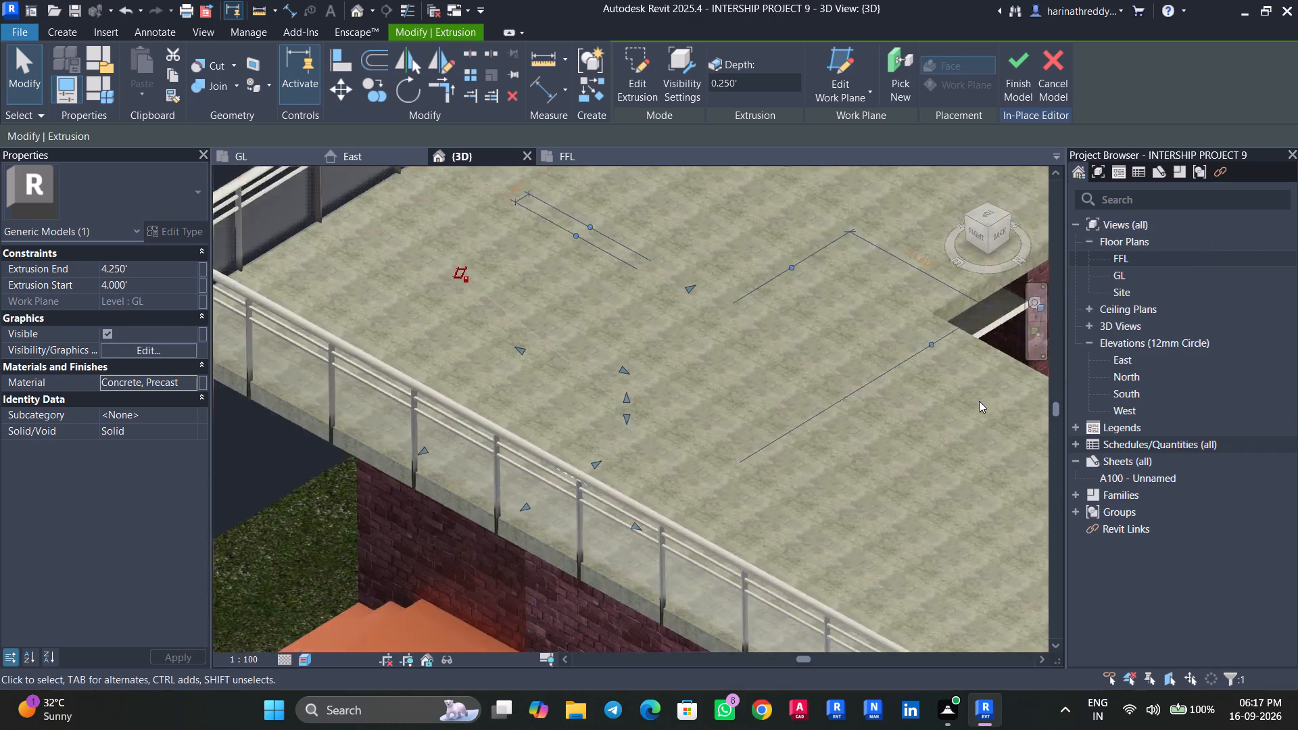
shift+middle_drag(802, 432, 649, 260)
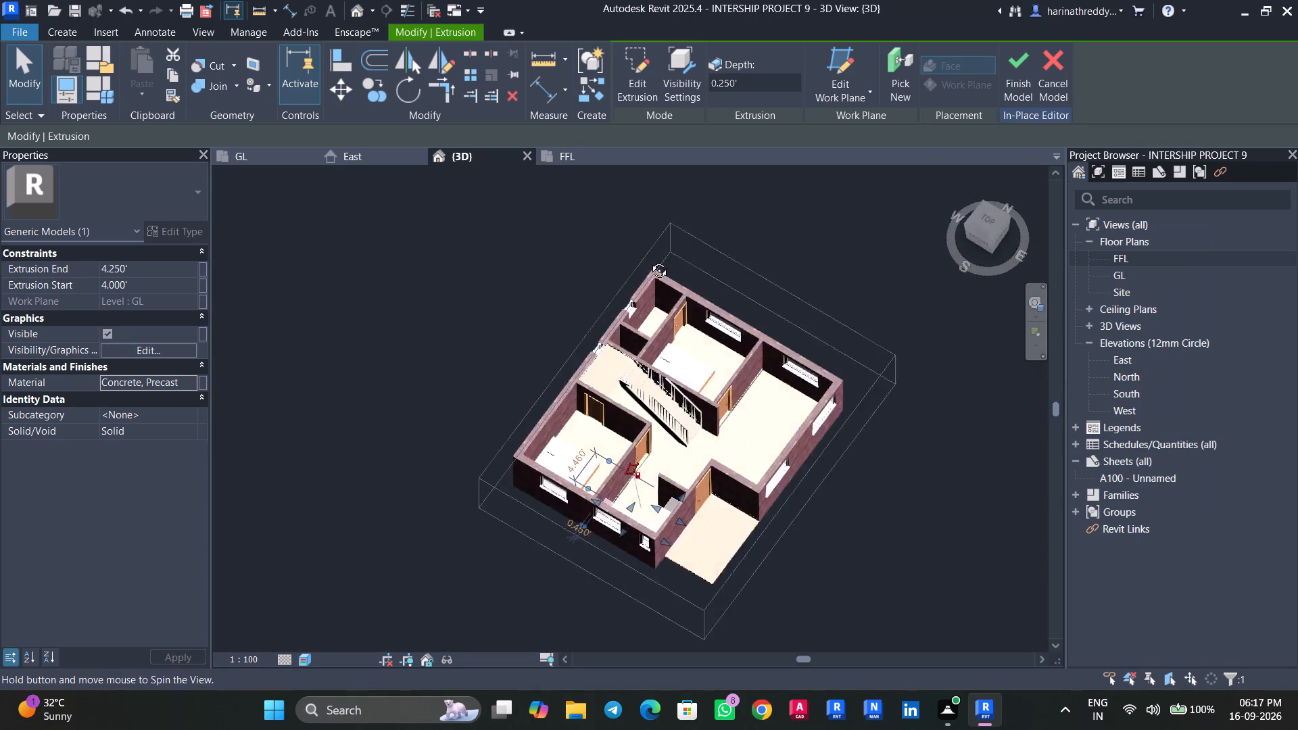
shift+middle_drag(649, 260, 432, 223)
scroll(643, 450, up, 3)
scroll(662, 508, down, 1)
scroll(662, 508, up, 4)
key(Escape)
scroll(686, 551, up, 9)
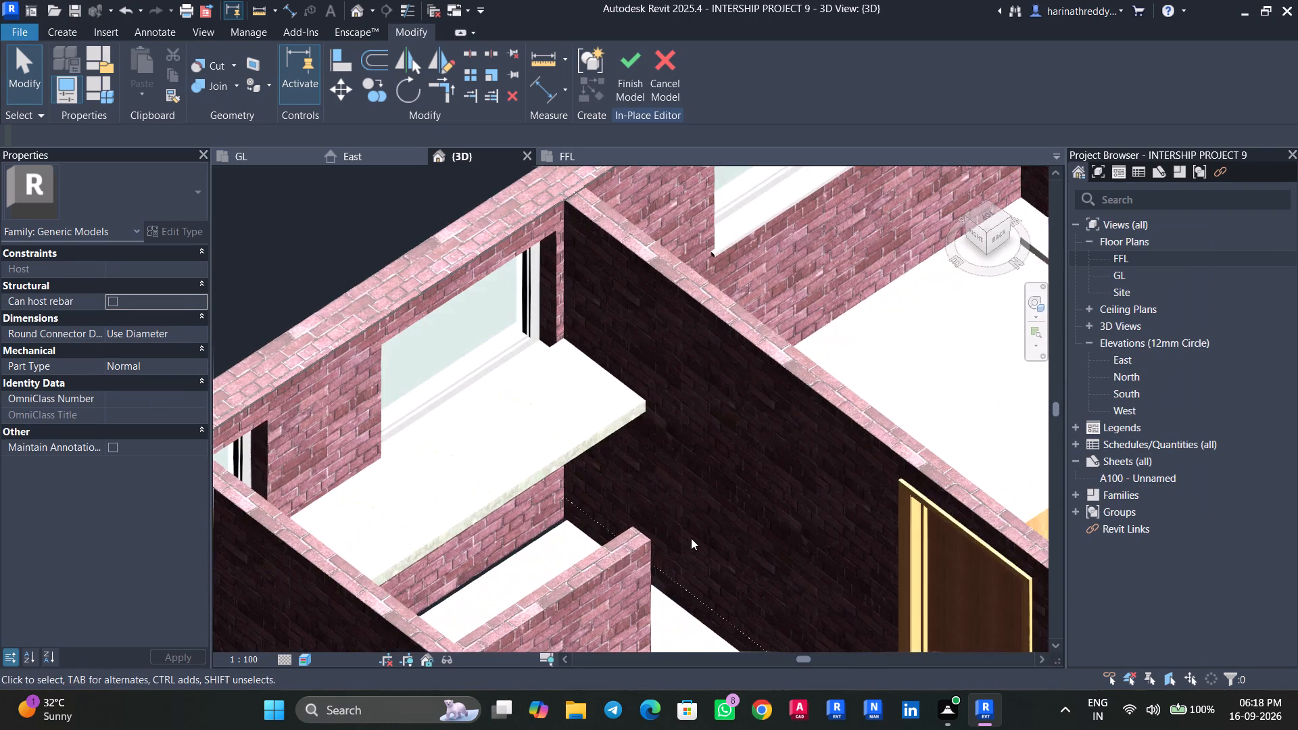
middle_drag(686, 535, 414, 299)
scroll(407, 303, down, 10)
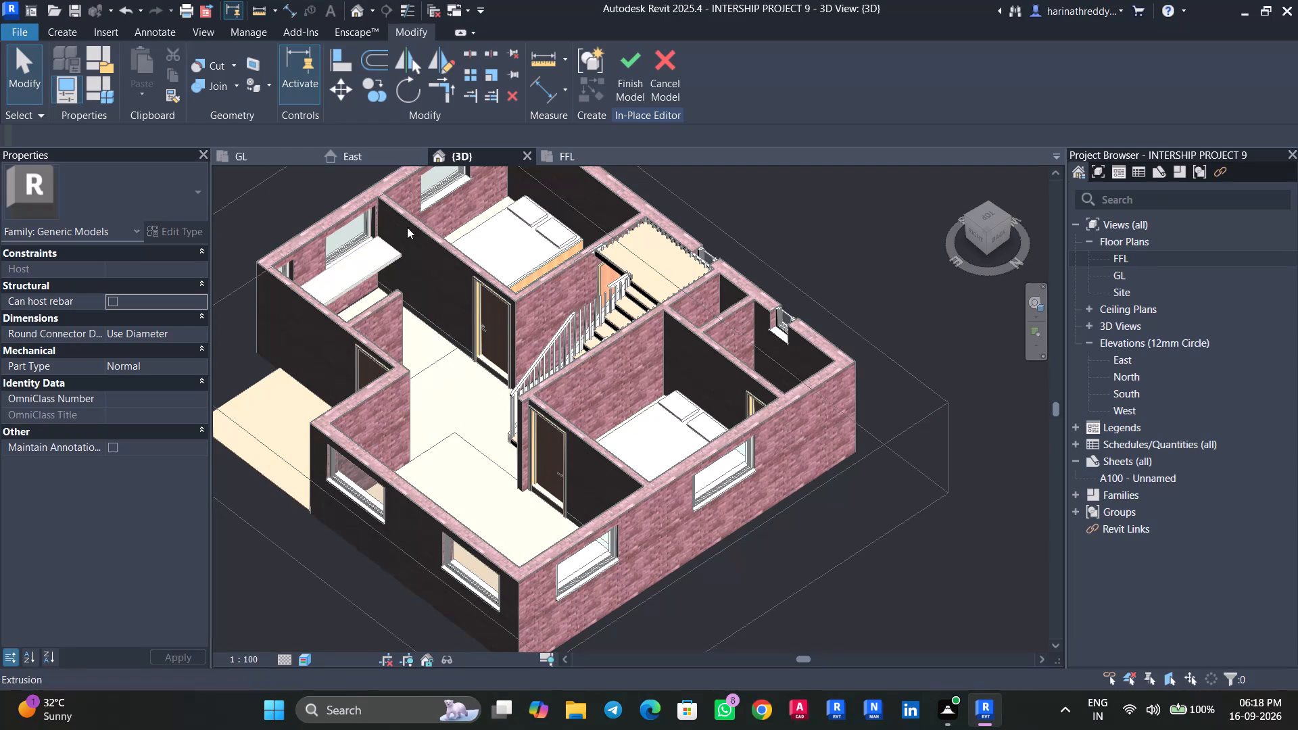
Finish the in-place kitchen counter model and return to the GL floor plan.
click(621, 71)
click(235, 154)
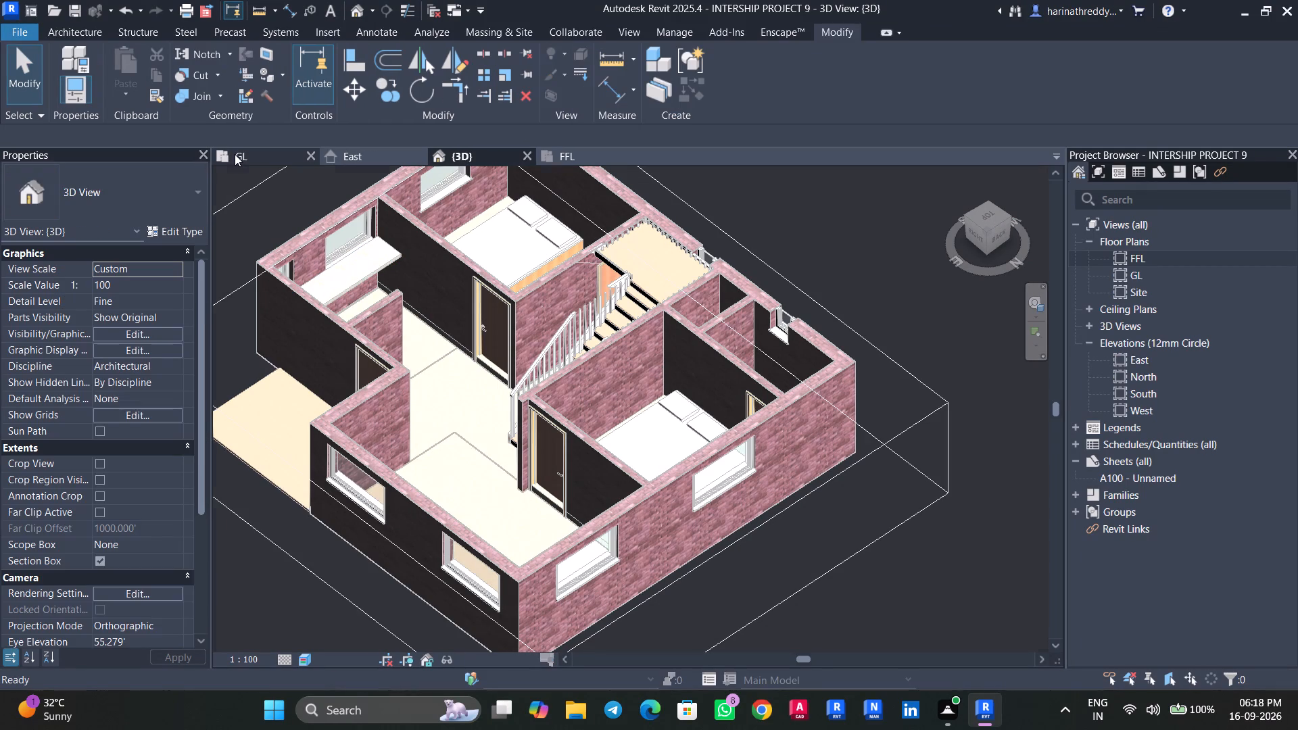
scroll(438, 289, down, 6)
middle_drag(456, 325, 664, 290)
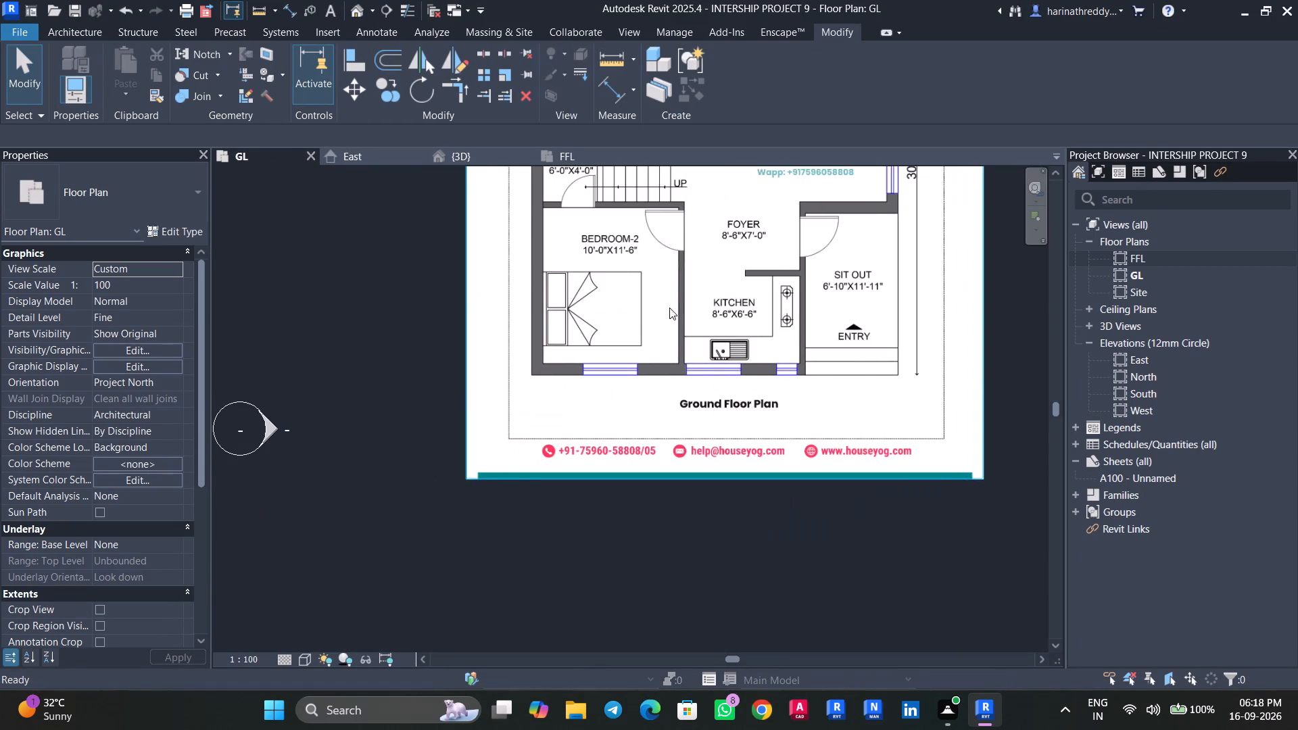
middle_drag(669, 291, 593, 387)
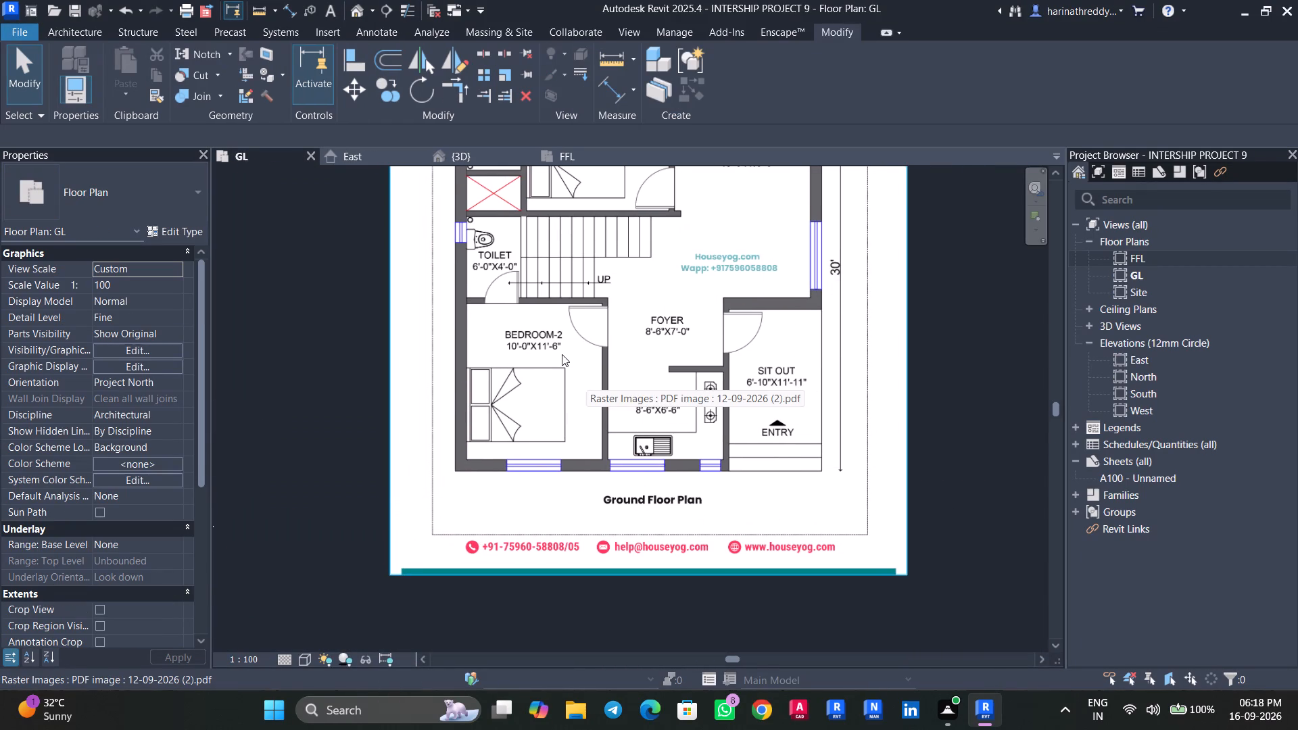
Place the Plumbing_Fixtures_Sgl-Sink_Kitchen_2 860x500x200mm component over the sink symbol on the GL plan's kitchen counter.
text(CM)
click(119, 186)
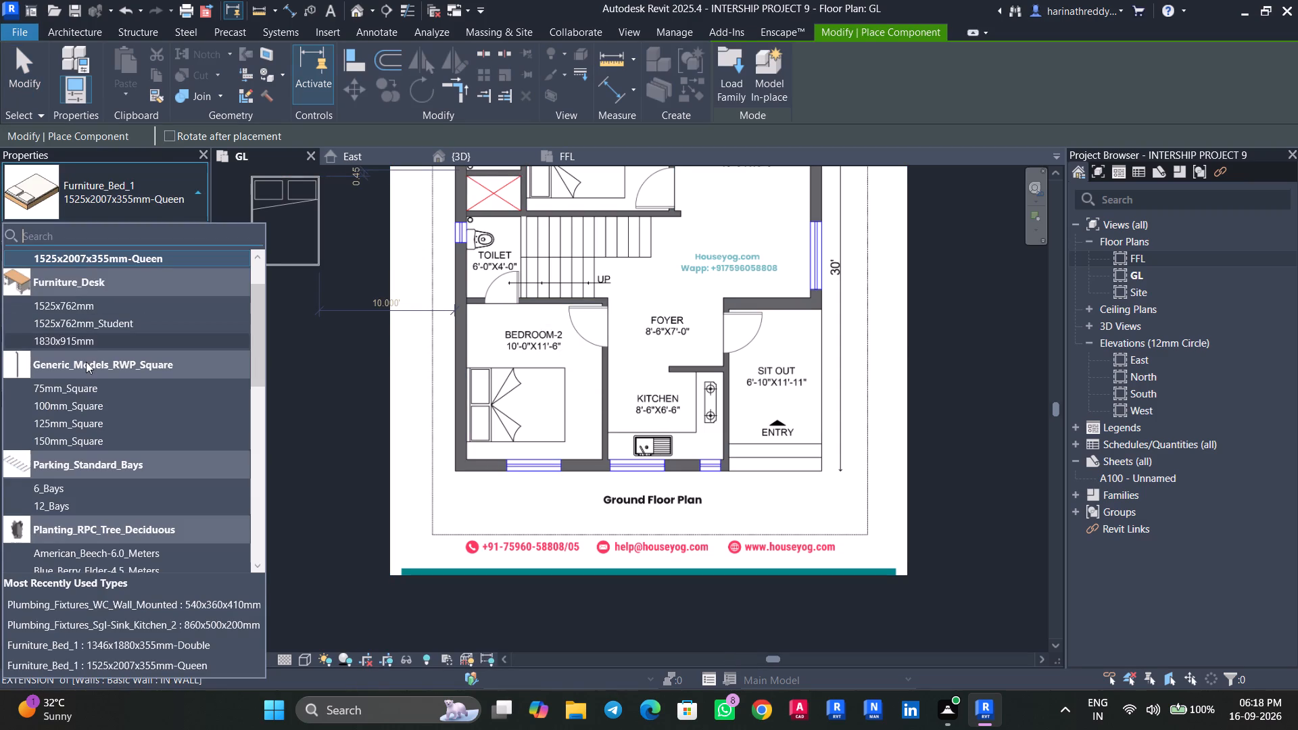
scroll(88, 362, up, 6)
scroll(98, 372, down, 10)
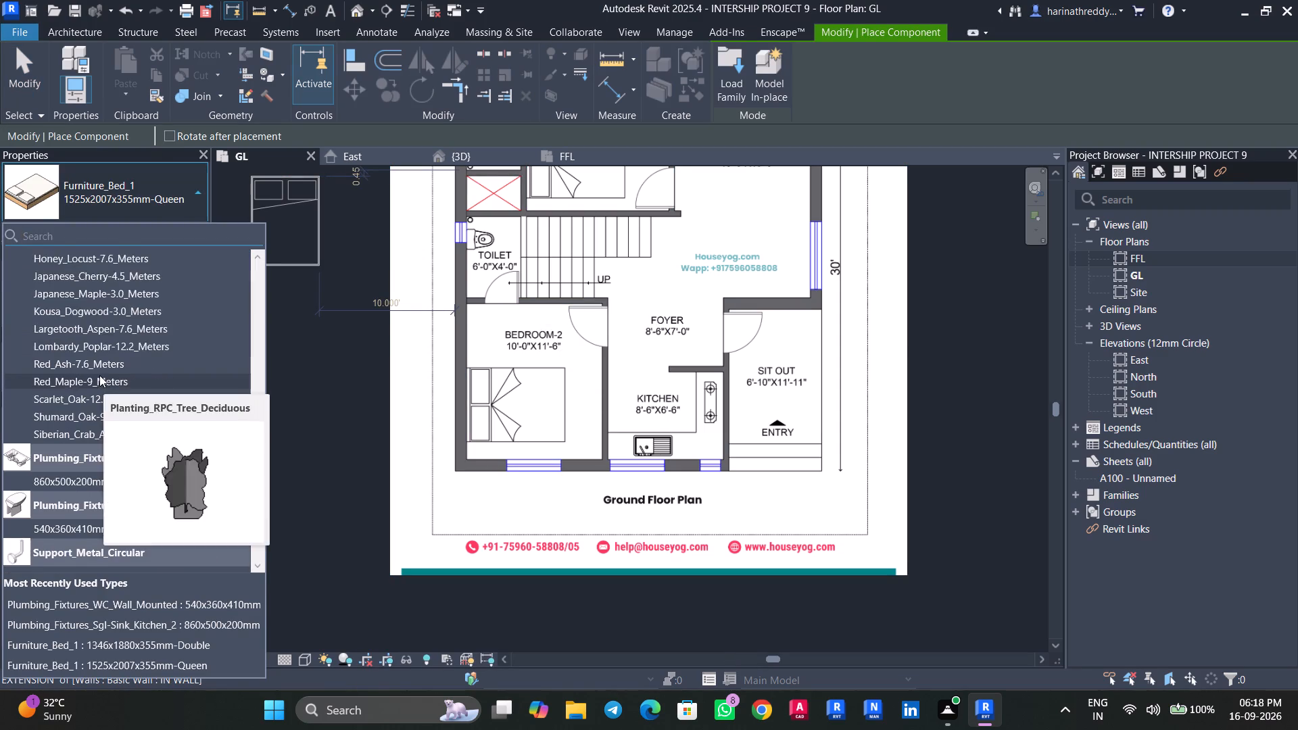
scroll(99, 375, down, 1)
click(98, 411)
scroll(648, 460, up, 2)
scroll(648, 460, down, 1)
scroll(648, 459, up, 3)
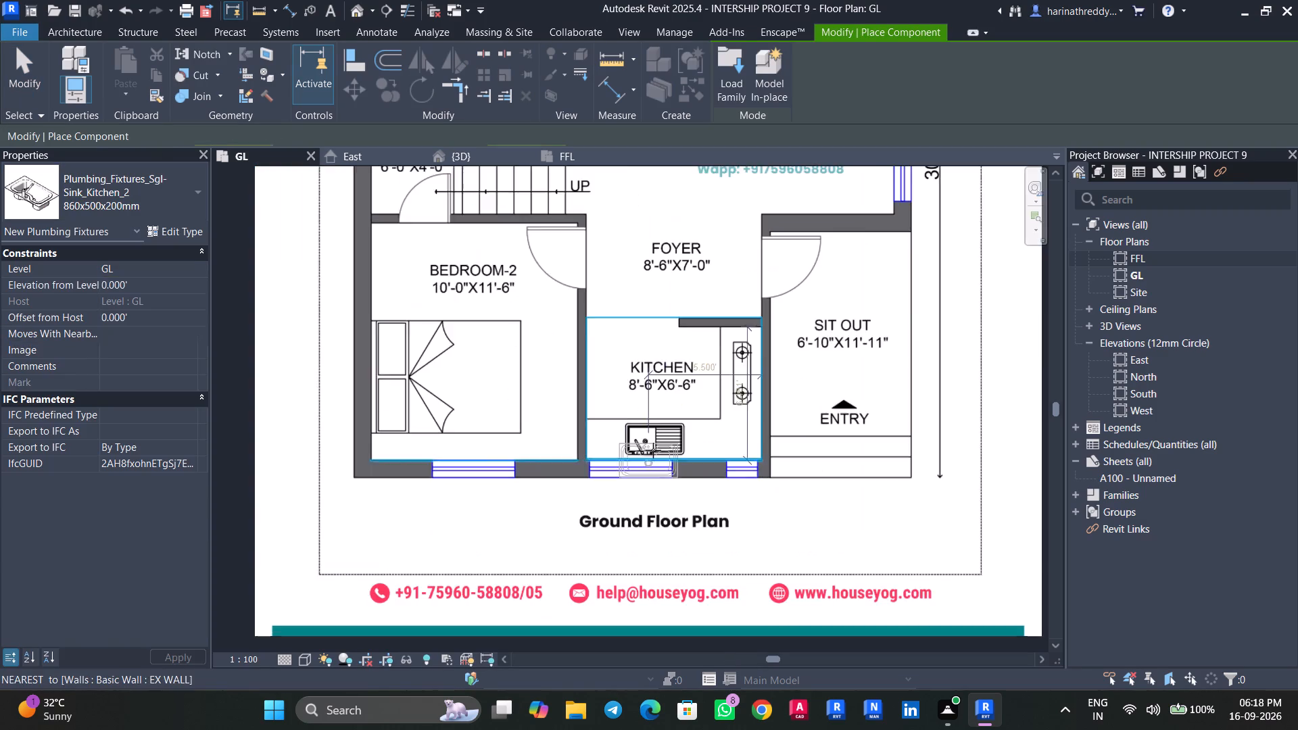
scroll(653, 450, up, 8)
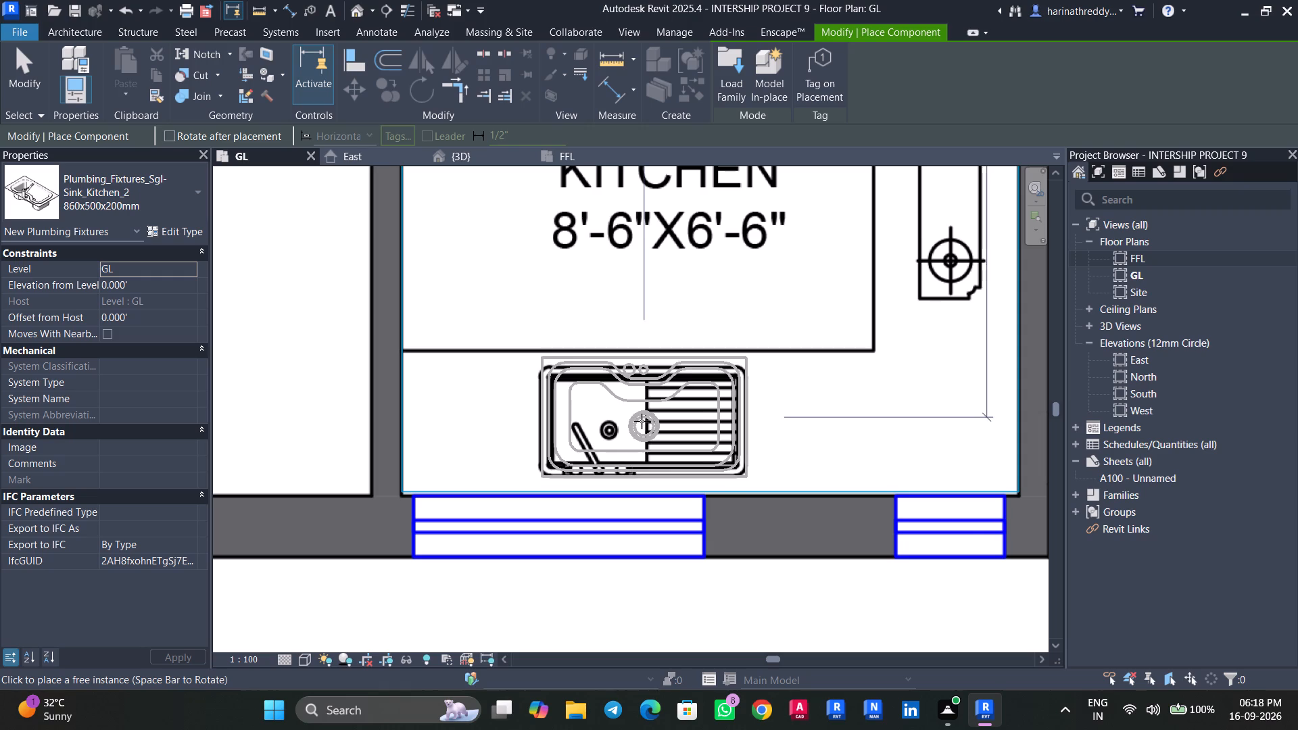
click(642, 425)
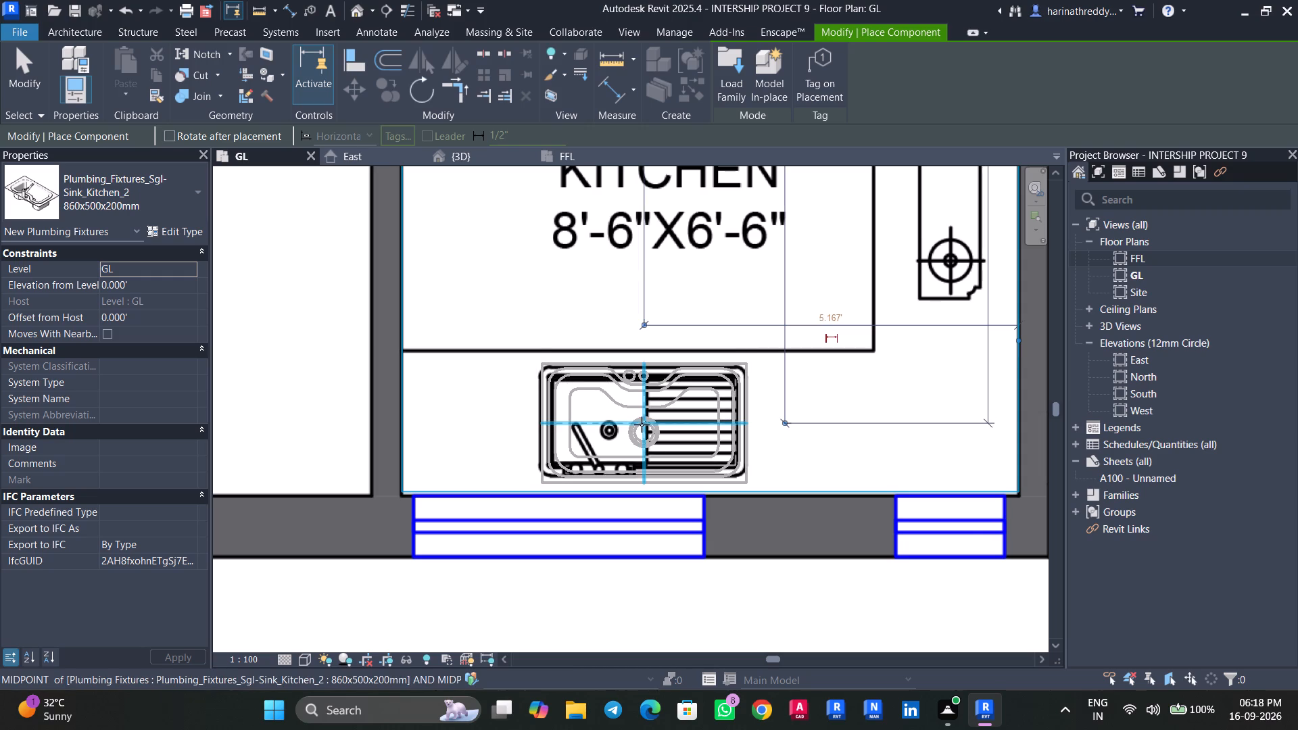
key(Escape)
key(Escape)
key(Escape)
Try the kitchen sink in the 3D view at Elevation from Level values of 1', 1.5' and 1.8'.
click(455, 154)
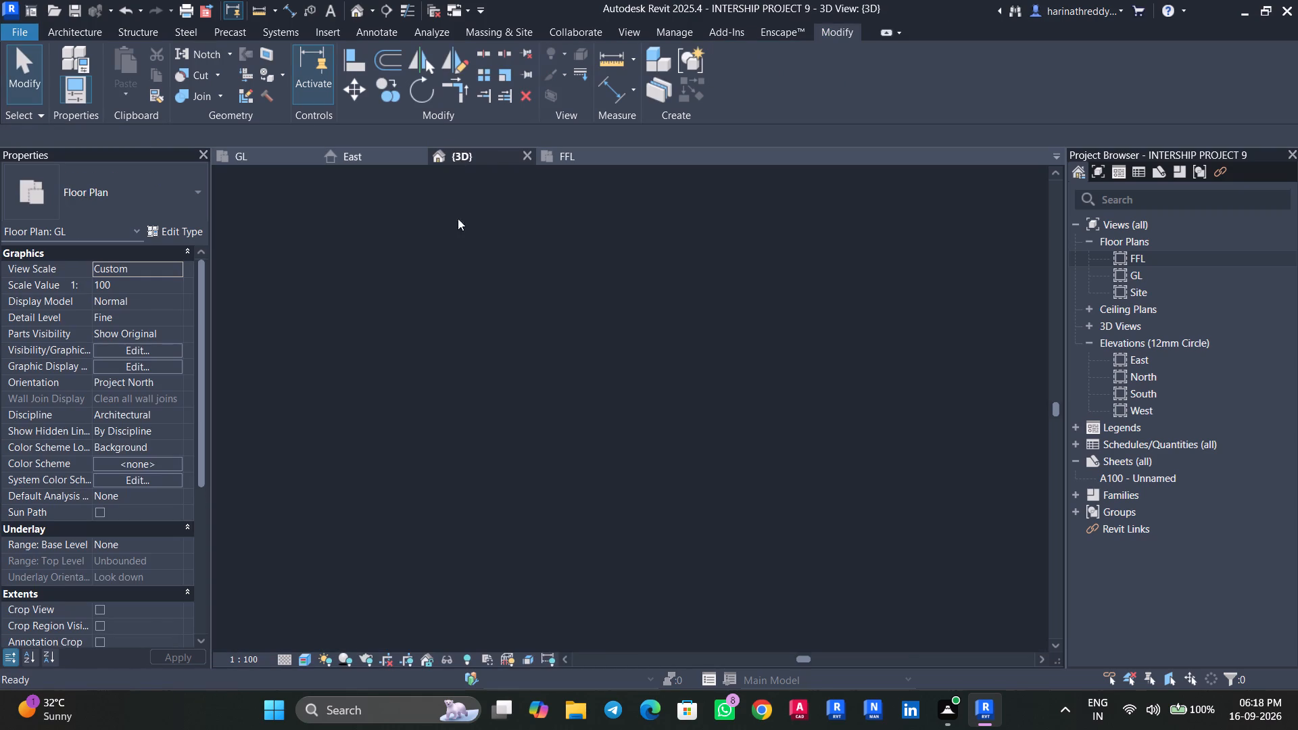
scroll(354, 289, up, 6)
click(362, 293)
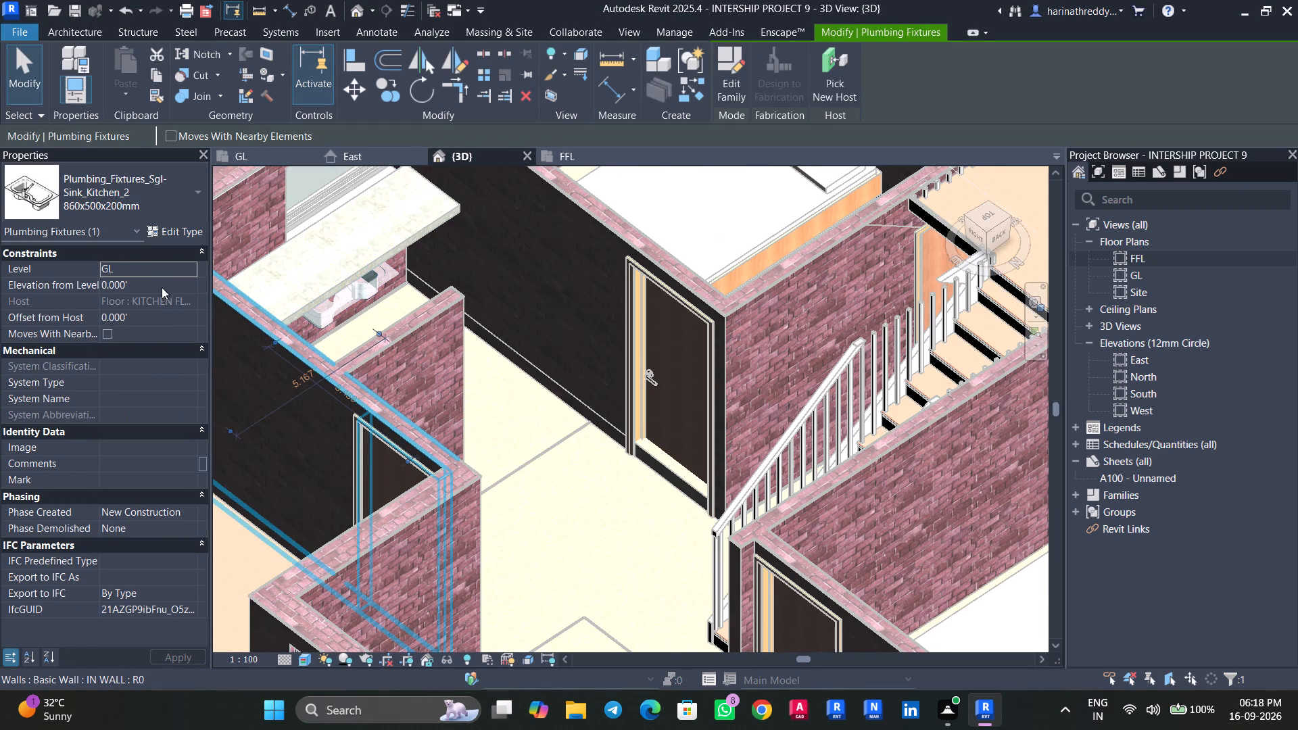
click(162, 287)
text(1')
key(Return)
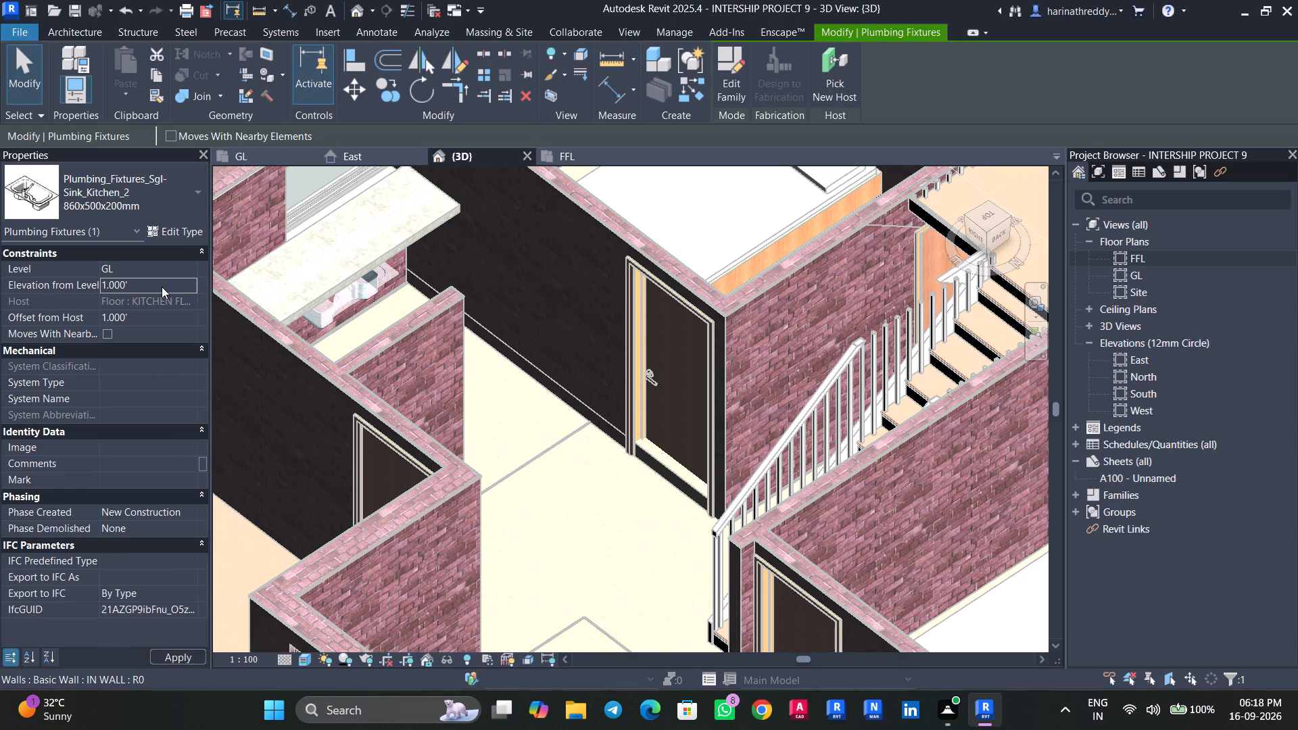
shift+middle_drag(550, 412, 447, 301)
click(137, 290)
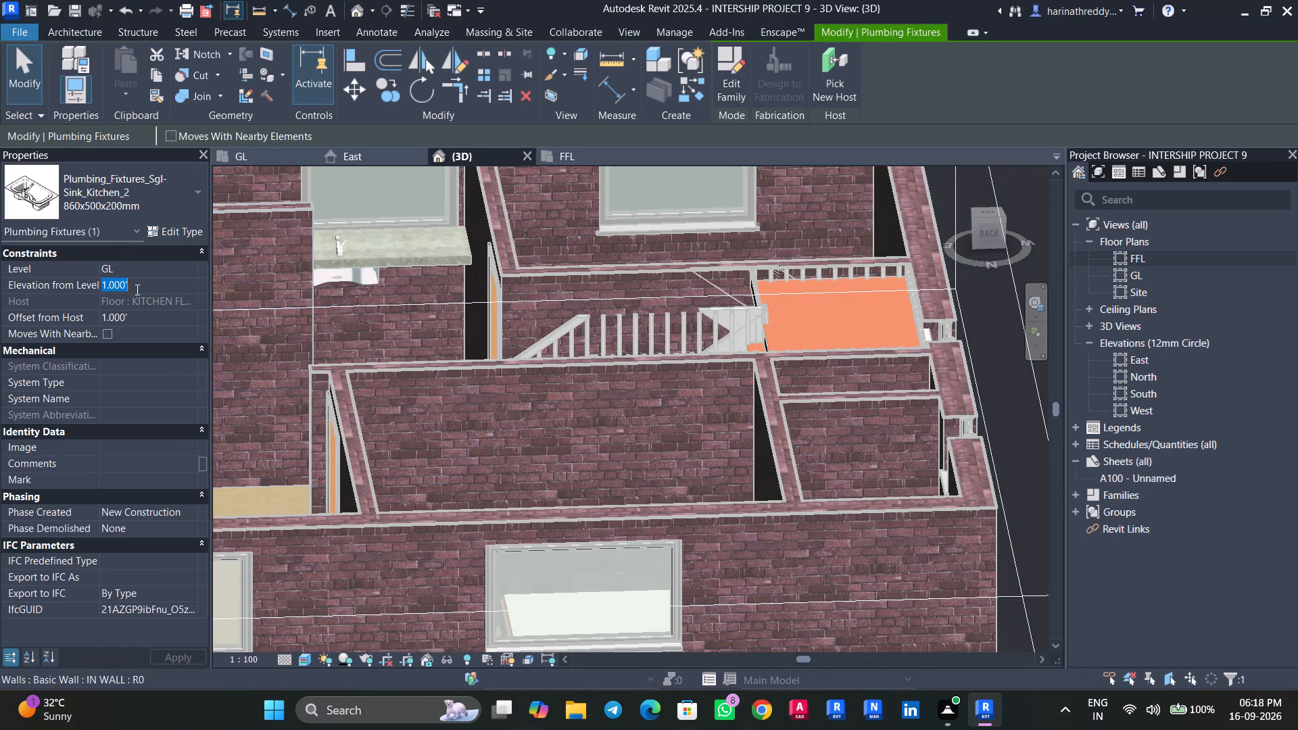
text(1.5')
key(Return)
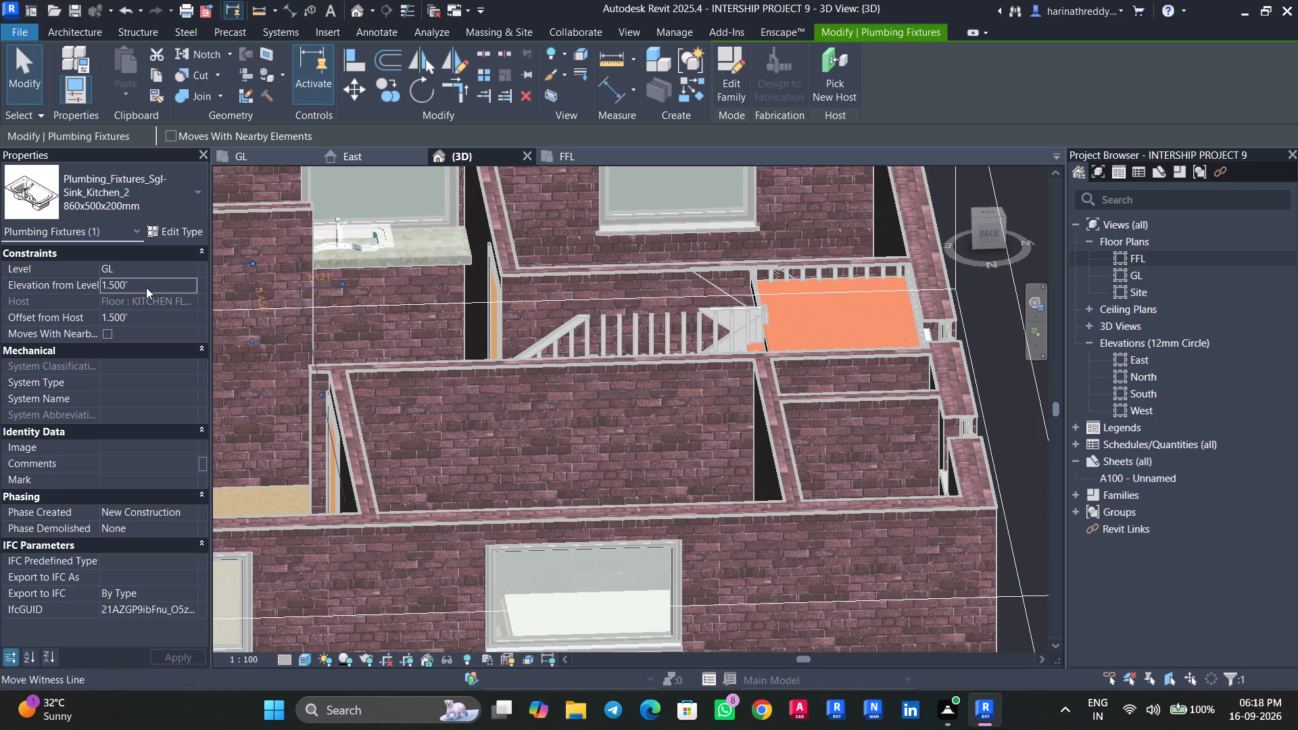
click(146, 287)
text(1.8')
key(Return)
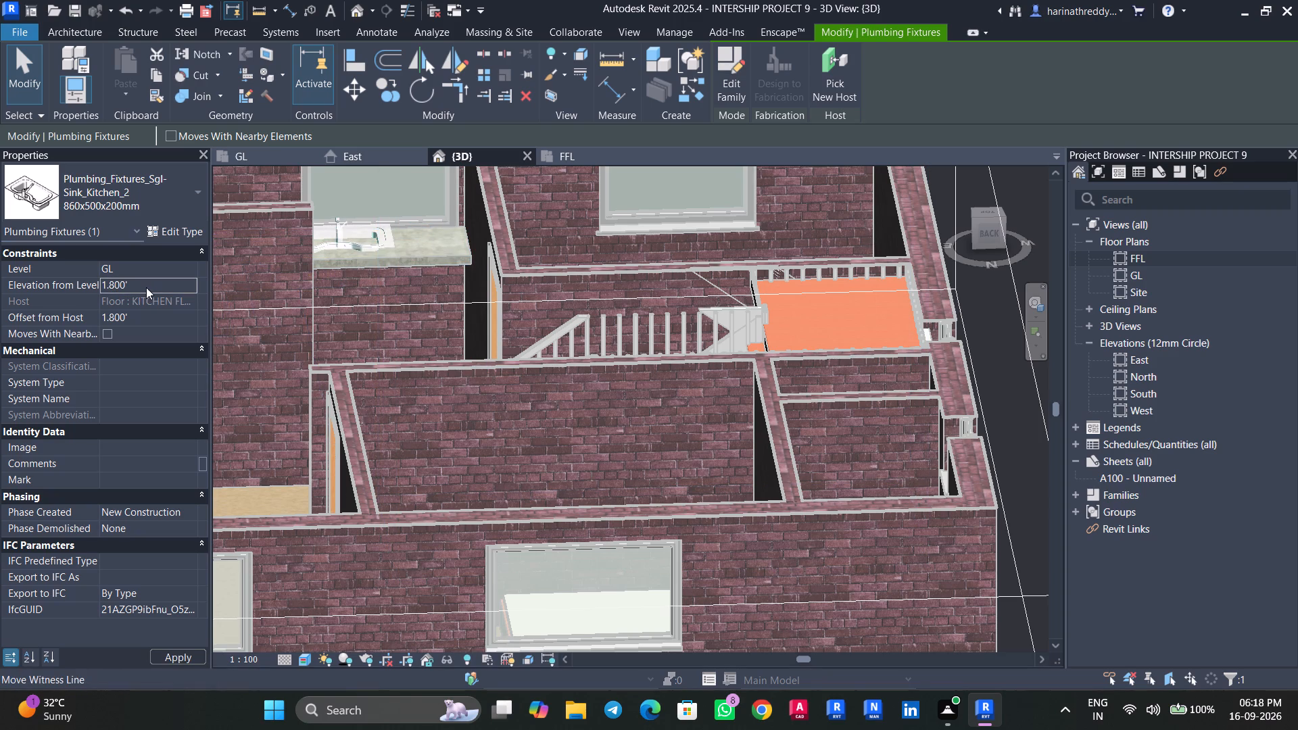
Rotate the kitchen sink 180 degrees on the counter so its faucet is on the window side.
shift+middle_drag(414, 302, 385, 389)
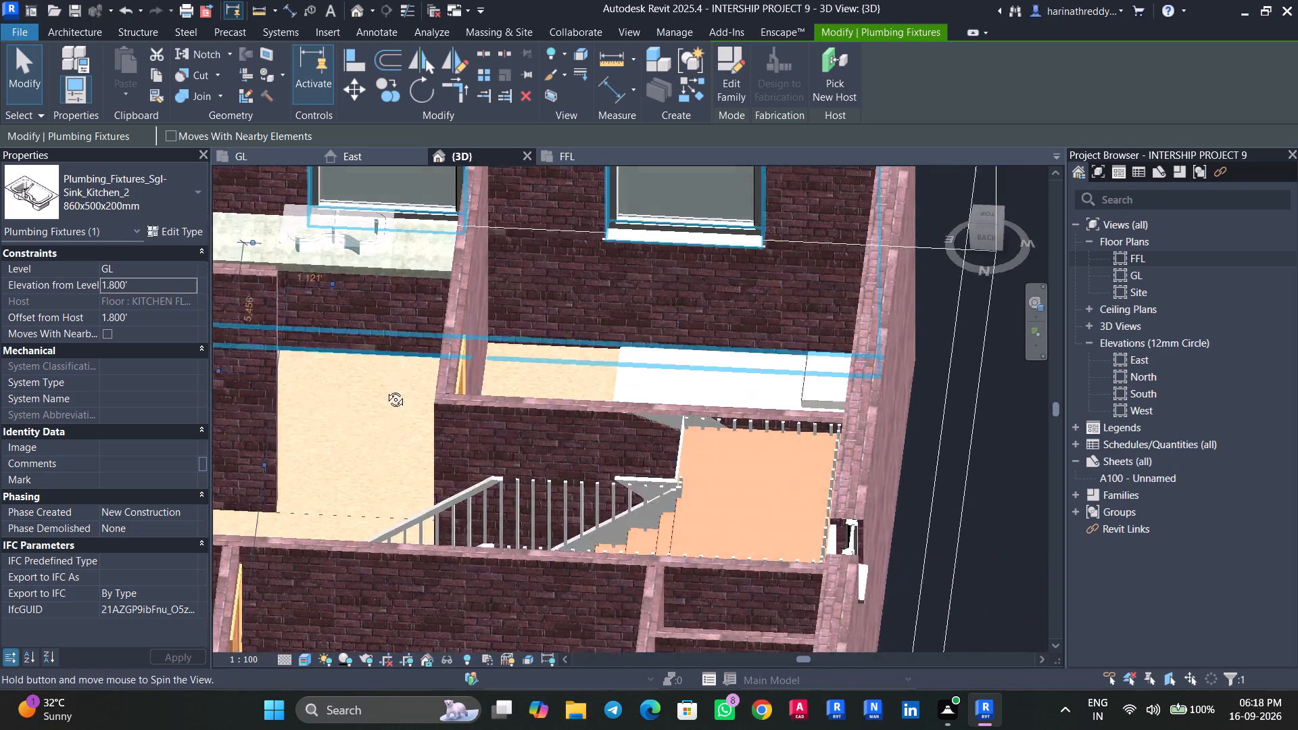
shift+middle_drag(385, 389, 395, 452)
key(Escape)
key(Escape)
scroll(329, 257, up, 4)
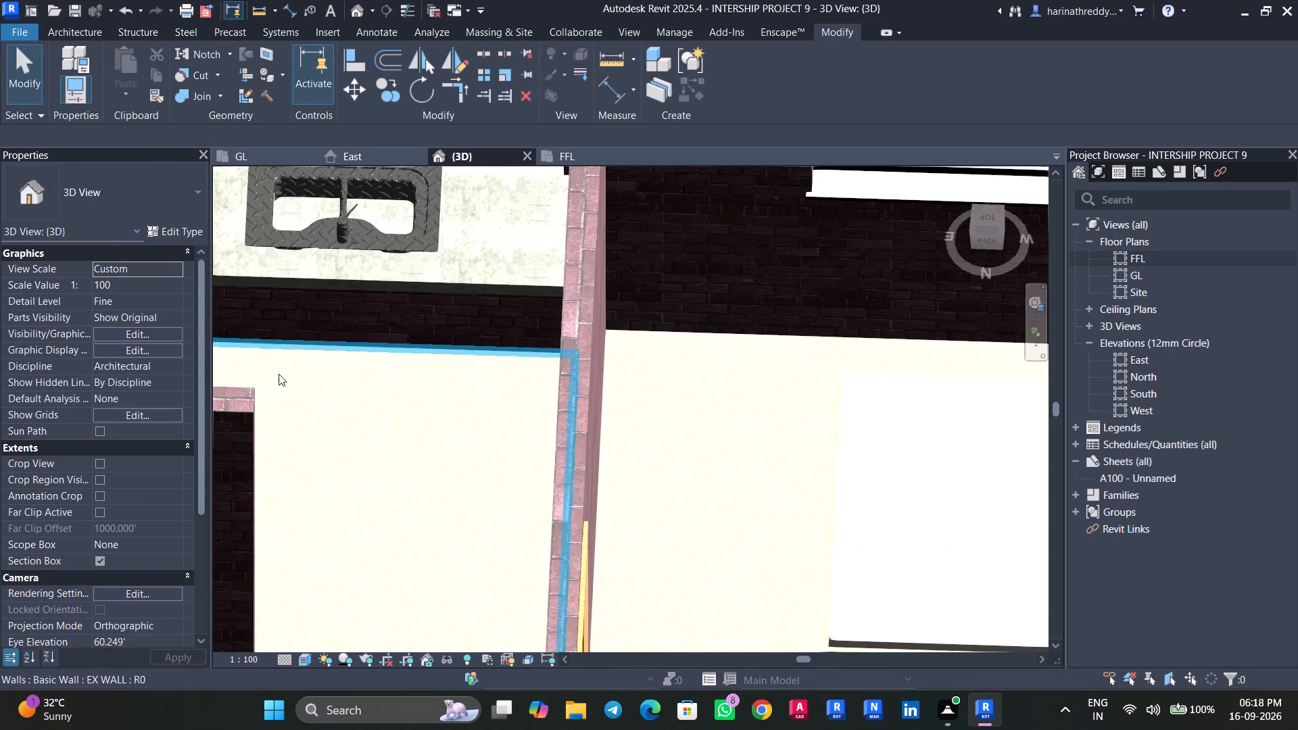
click(299, 222)
key(space)
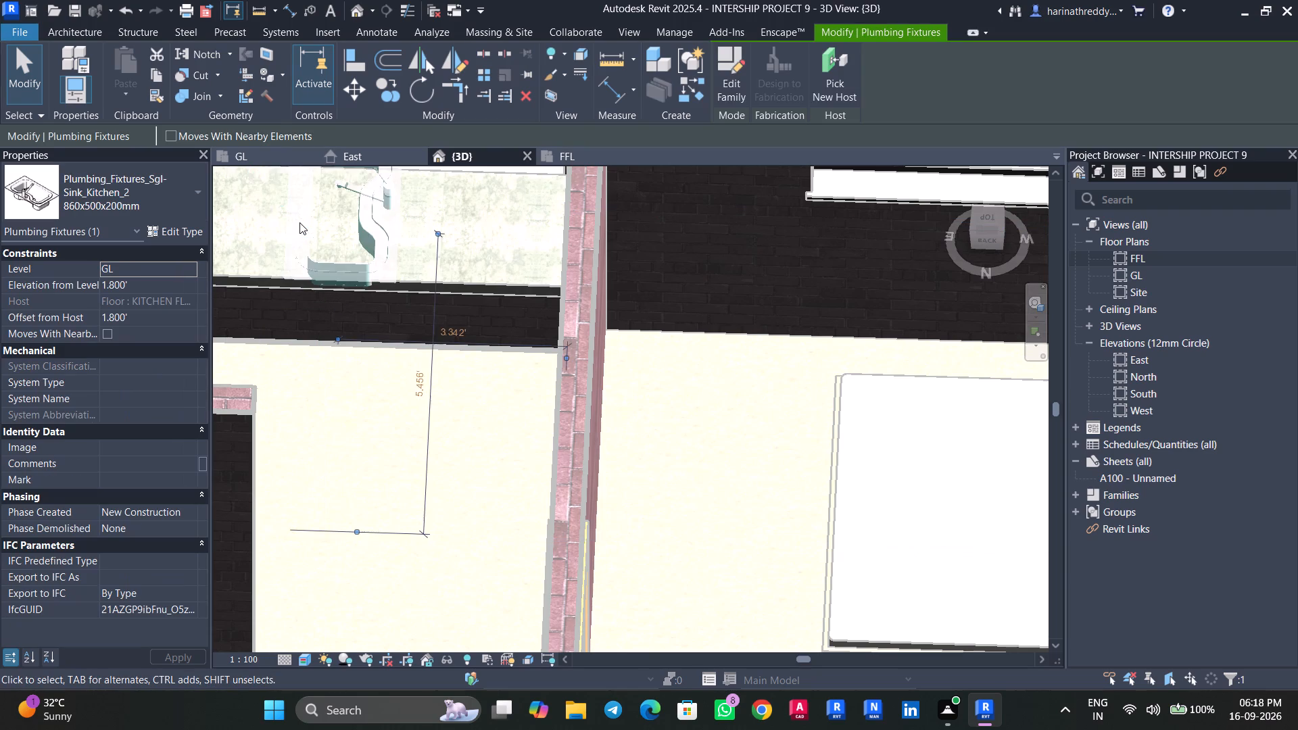
key(space)
Set the kitchen sink's Elevation from Level to 2'.
click(151, 286)
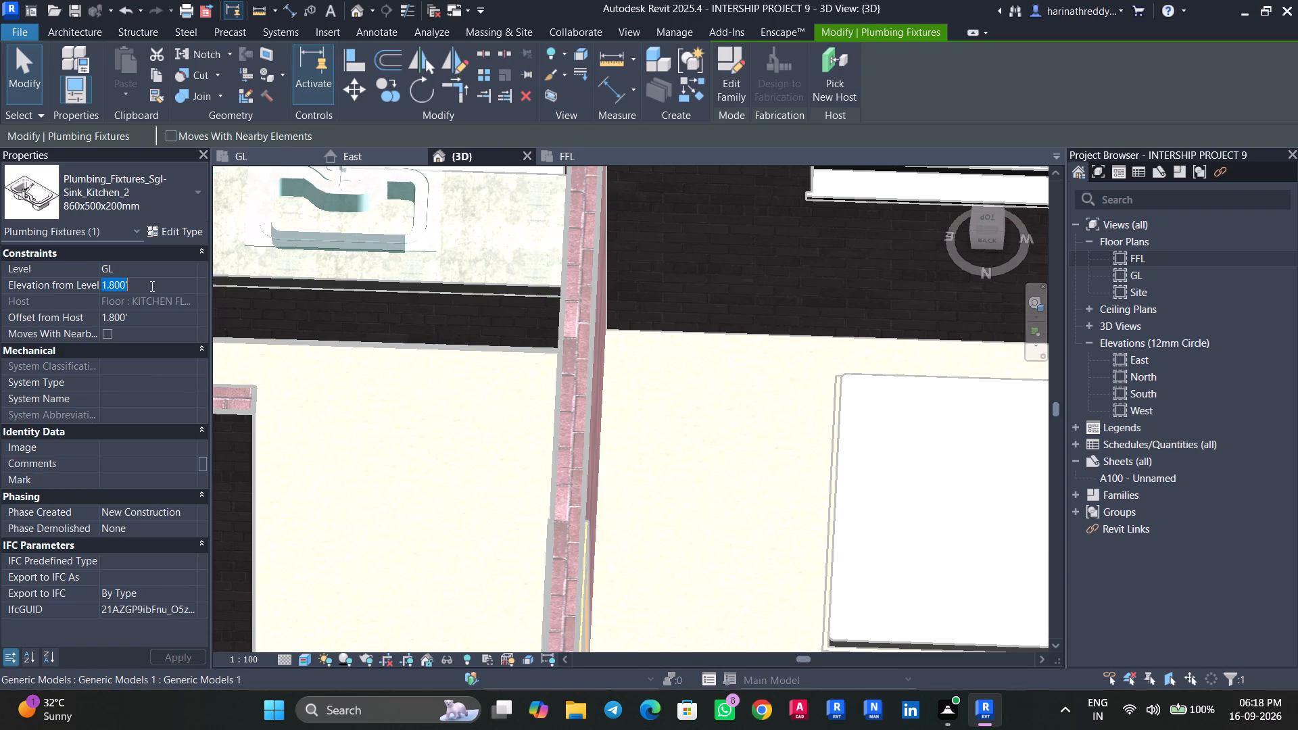
text(2')
key(Return)
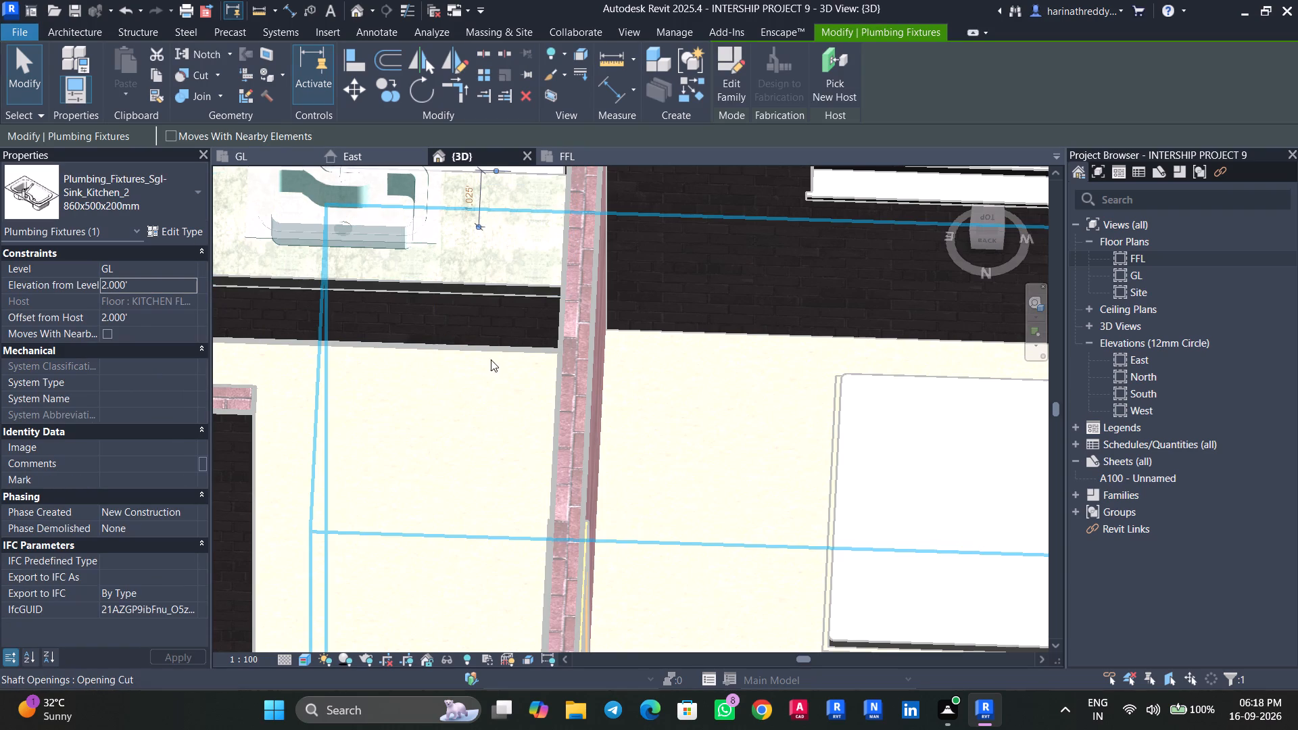
key(Escape)
key(Escape)
scroll(409, 383, down, 7)
middle_drag(408, 426, 454, 241)
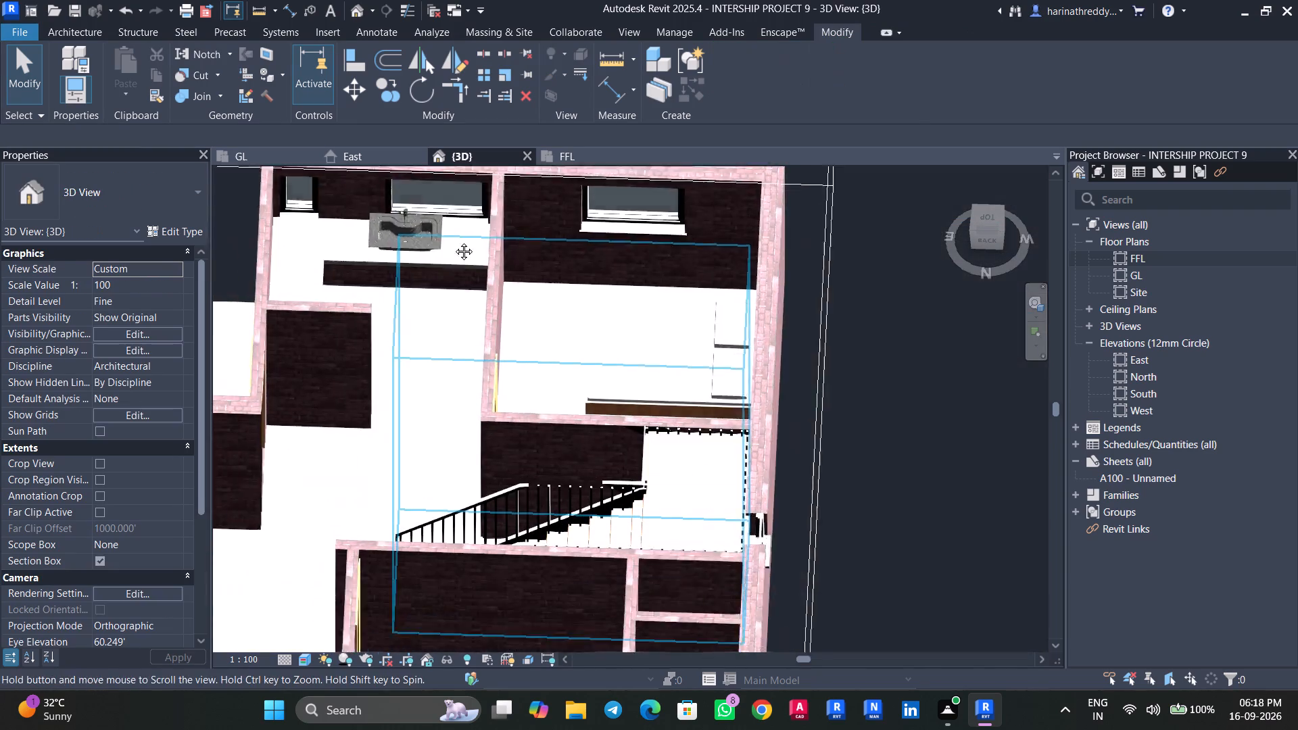
middle_drag(454, 241, 456, 206)
On the GL plan, add an aligned dimension from the outer wall behind Living & Dining to the entry steps' outer edge, beside the 30' line.
click(265, 152)
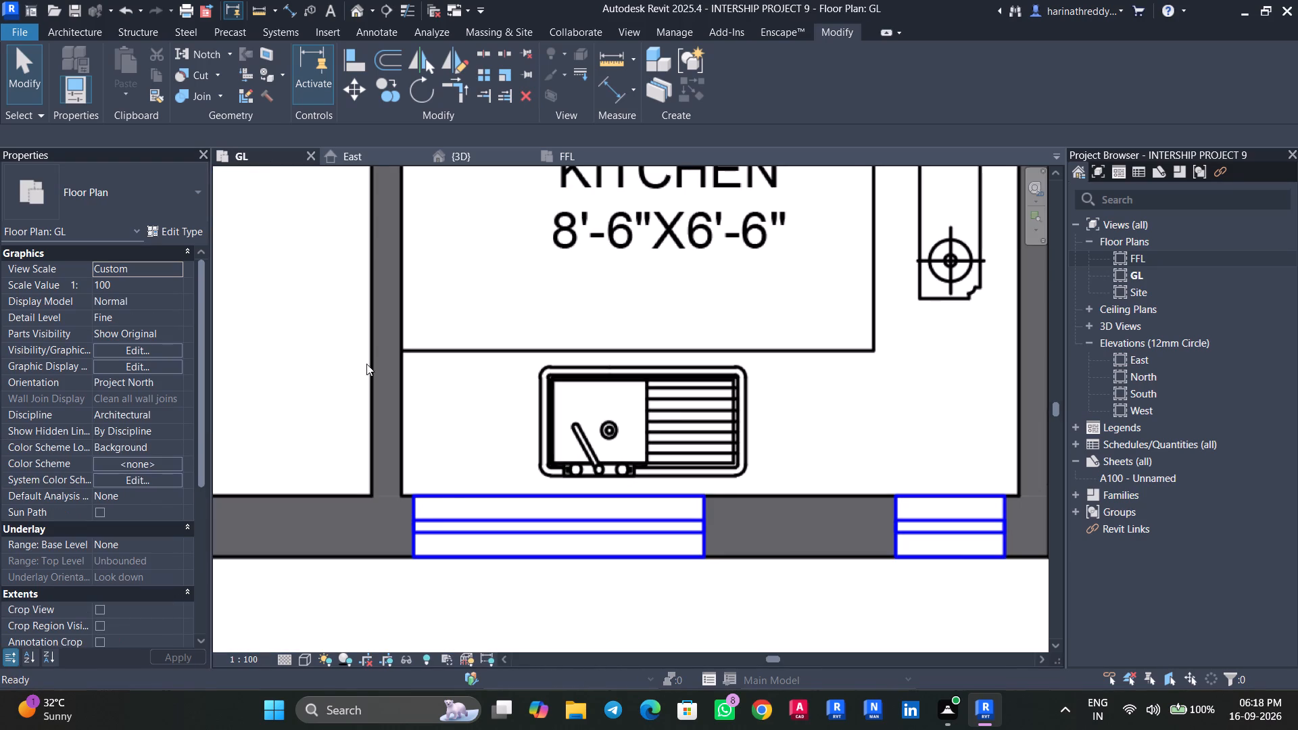
scroll(404, 381, down, 12)
middle_drag(414, 471, 486, 571)
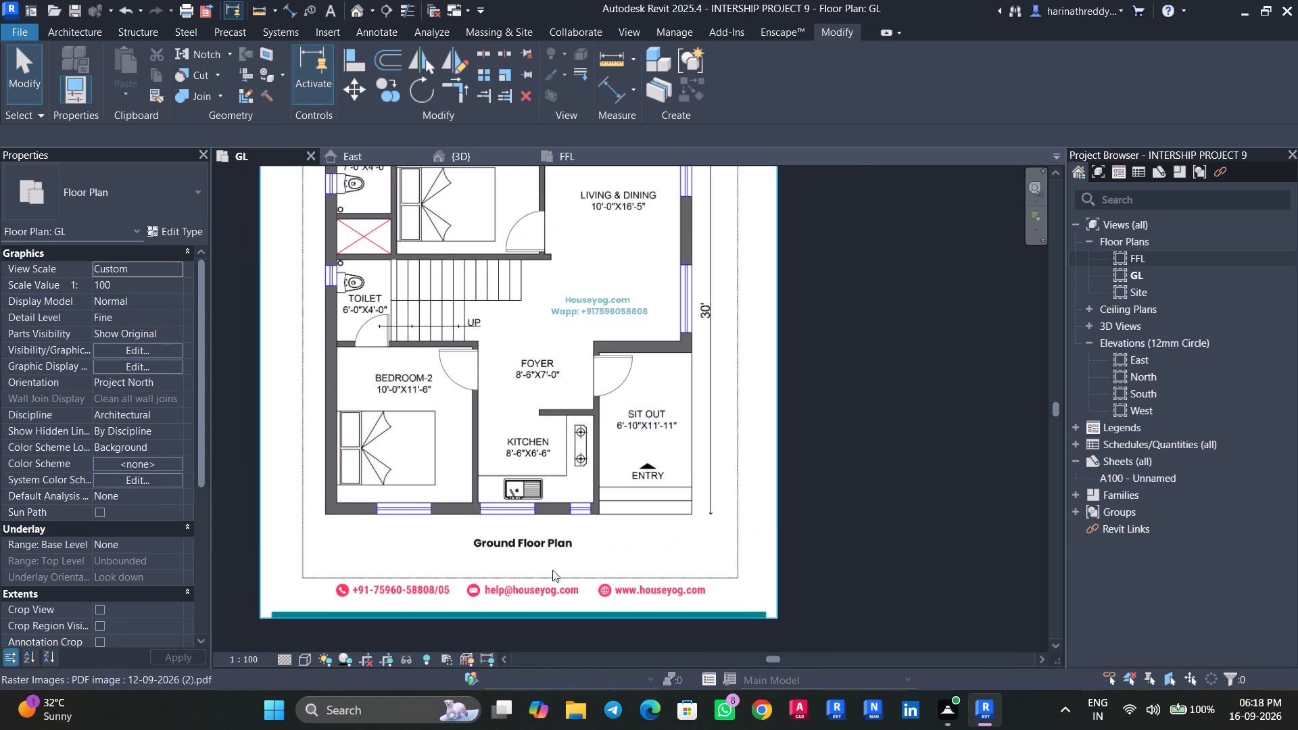
middle_drag(671, 549, 688, 631)
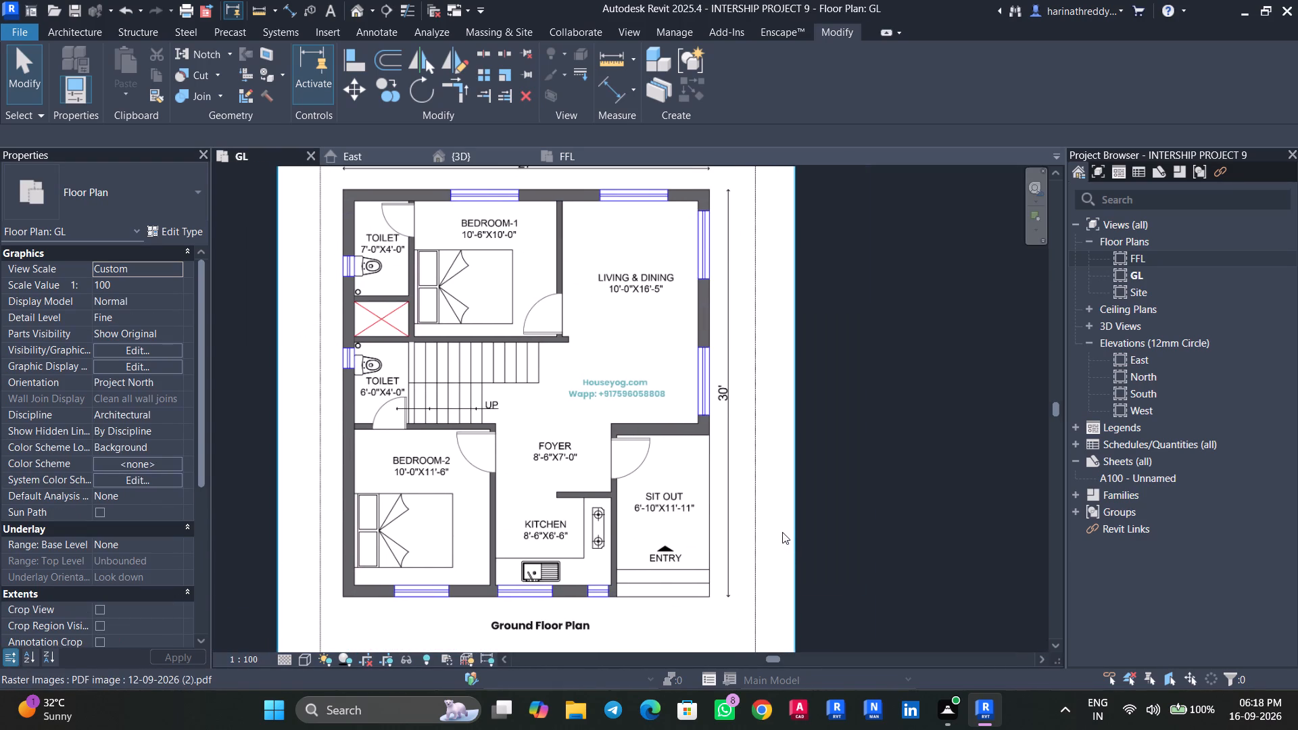
key(s)
key(i)
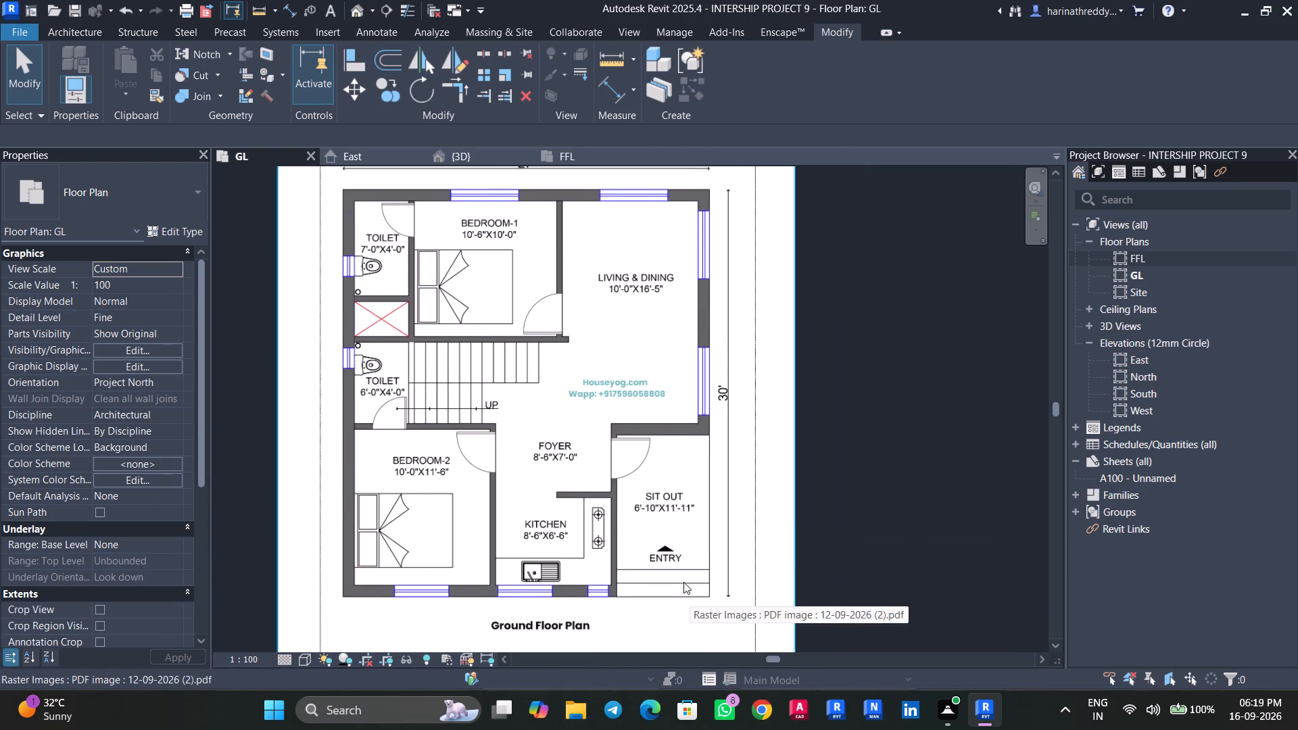
key(Escape)
key(d)
key(i)
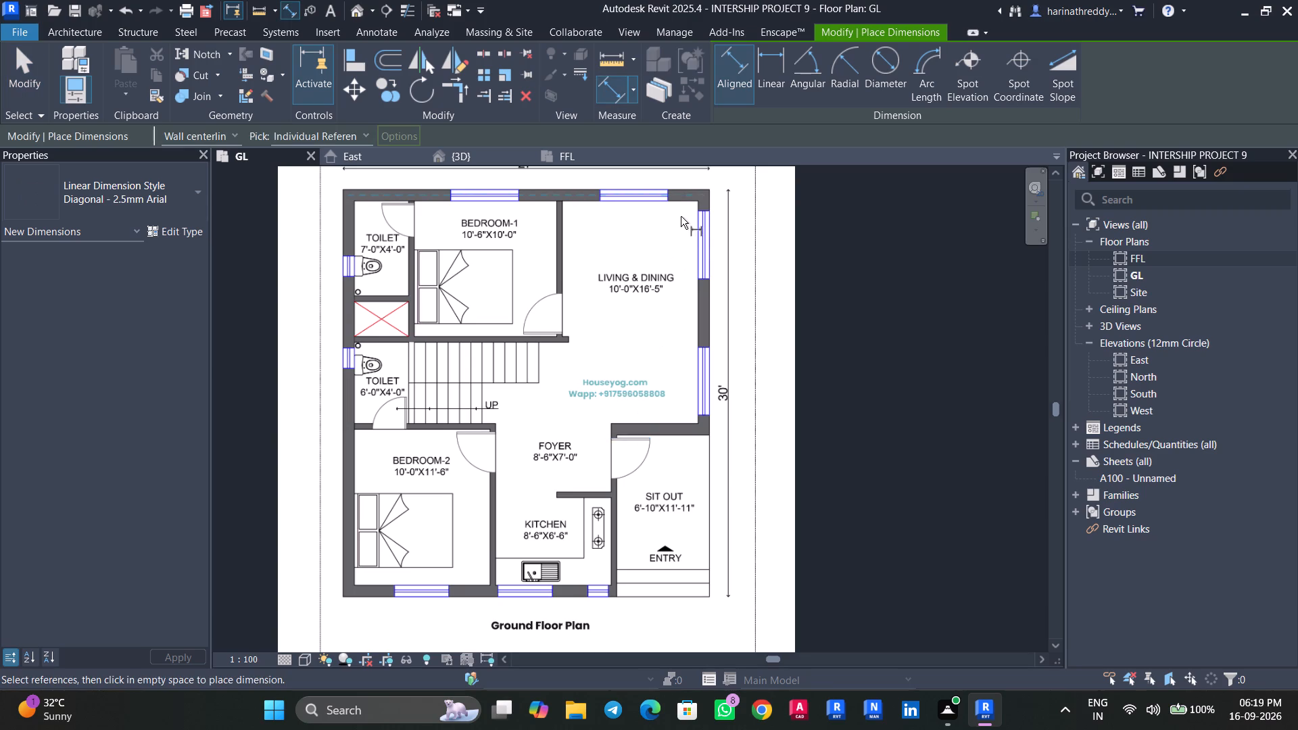
scroll(680, 191, up, 5)
key(Tab)
click(698, 185)
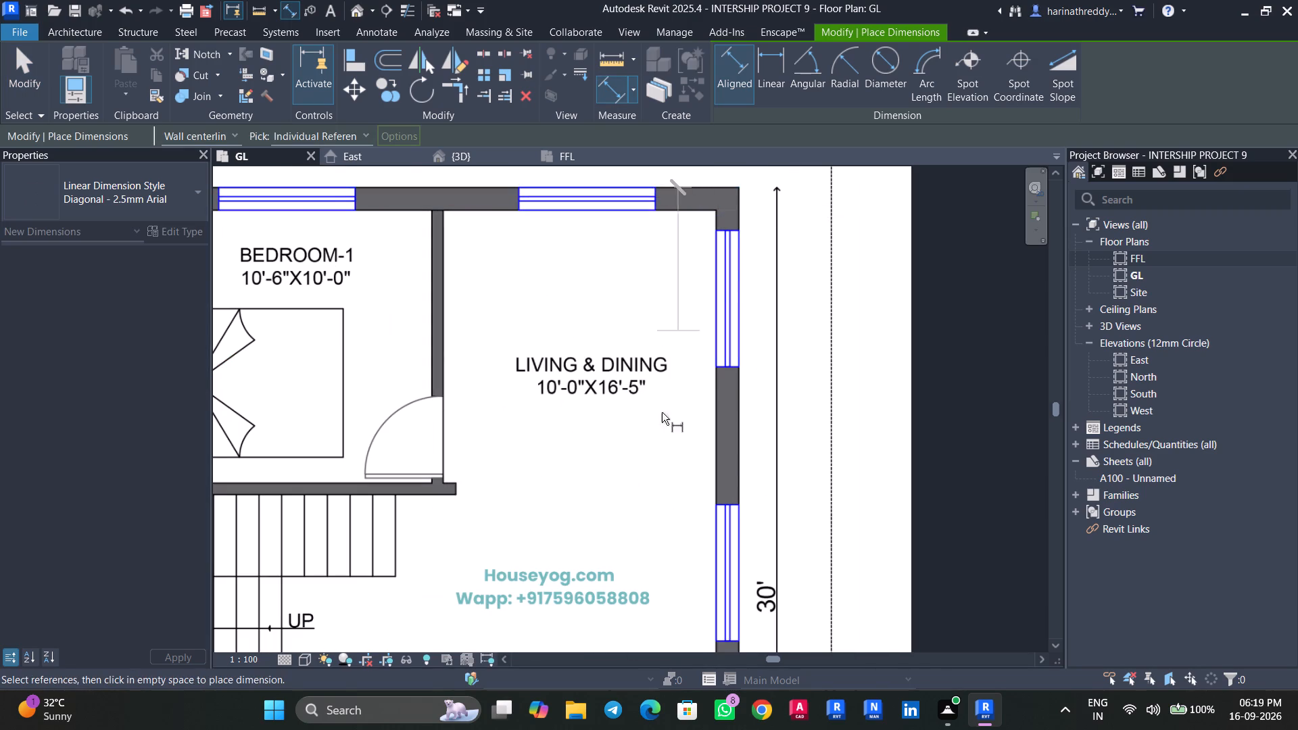
scroll(655, 464, down, 4)
middle_drag(660, 528, 743, 214)
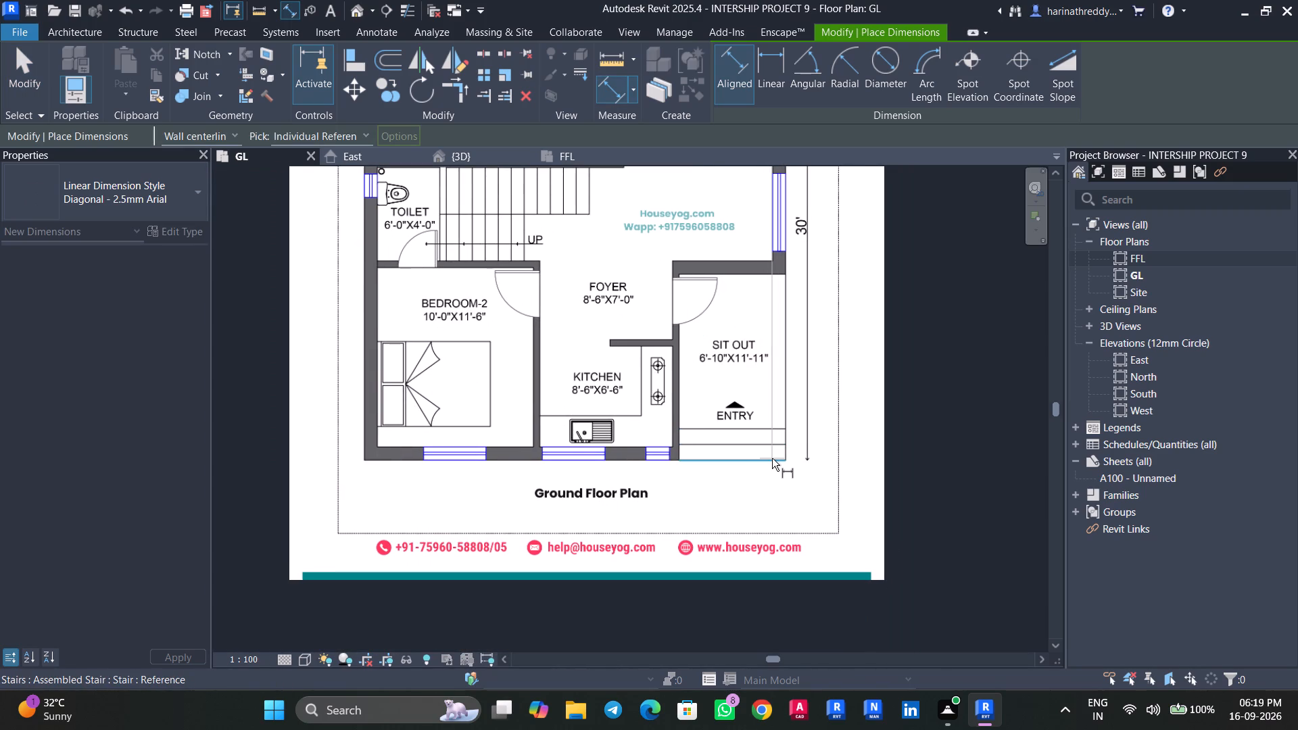
click(772, 456)
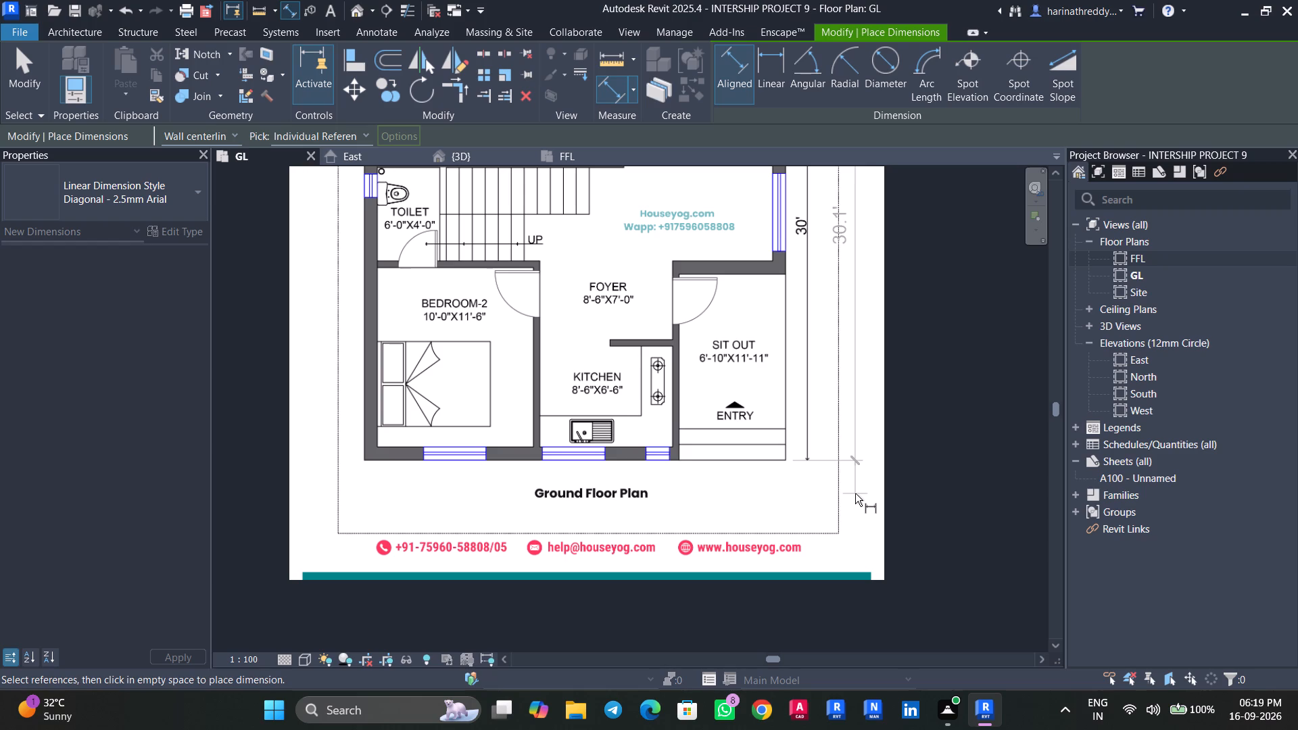
click(855, 493)
Add an aligned overall width dimension between the toilet-side and Living & Dining side outer wall faces, along the plan's 27' line.
middle_drag(364, 431, 444, 710)
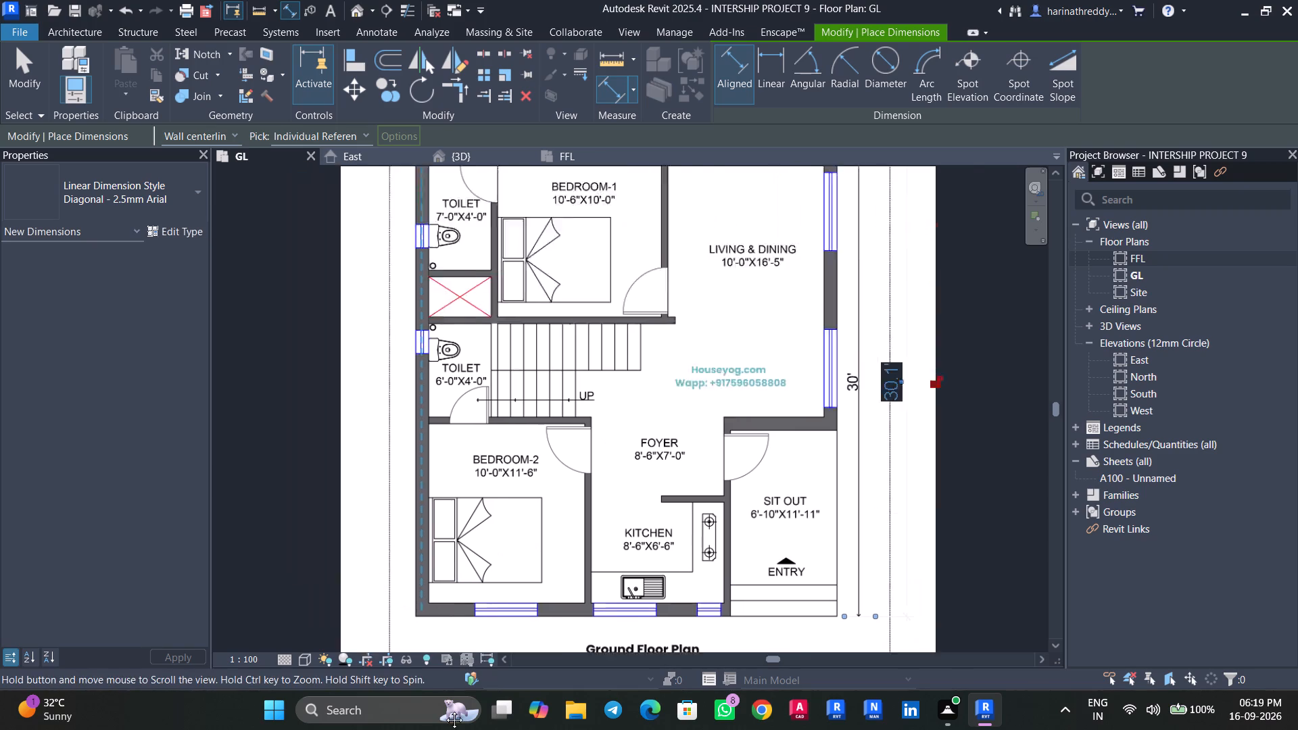
middle_drag(444, 710, 458, 729)
scroll(458, 729, up, 1)
scroll(430, 259, up, 3)
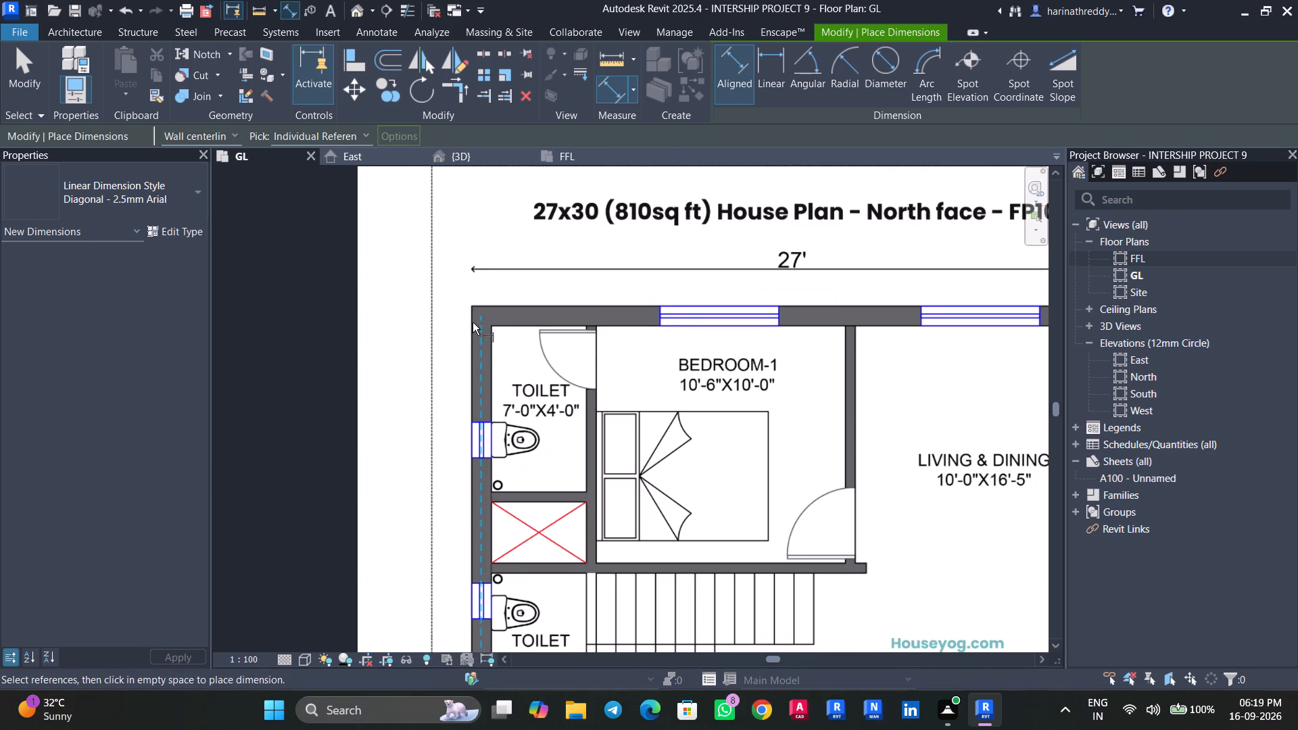
key(Tab)
click(473, 322)
middle_drag(1019, 356, 554, 397)
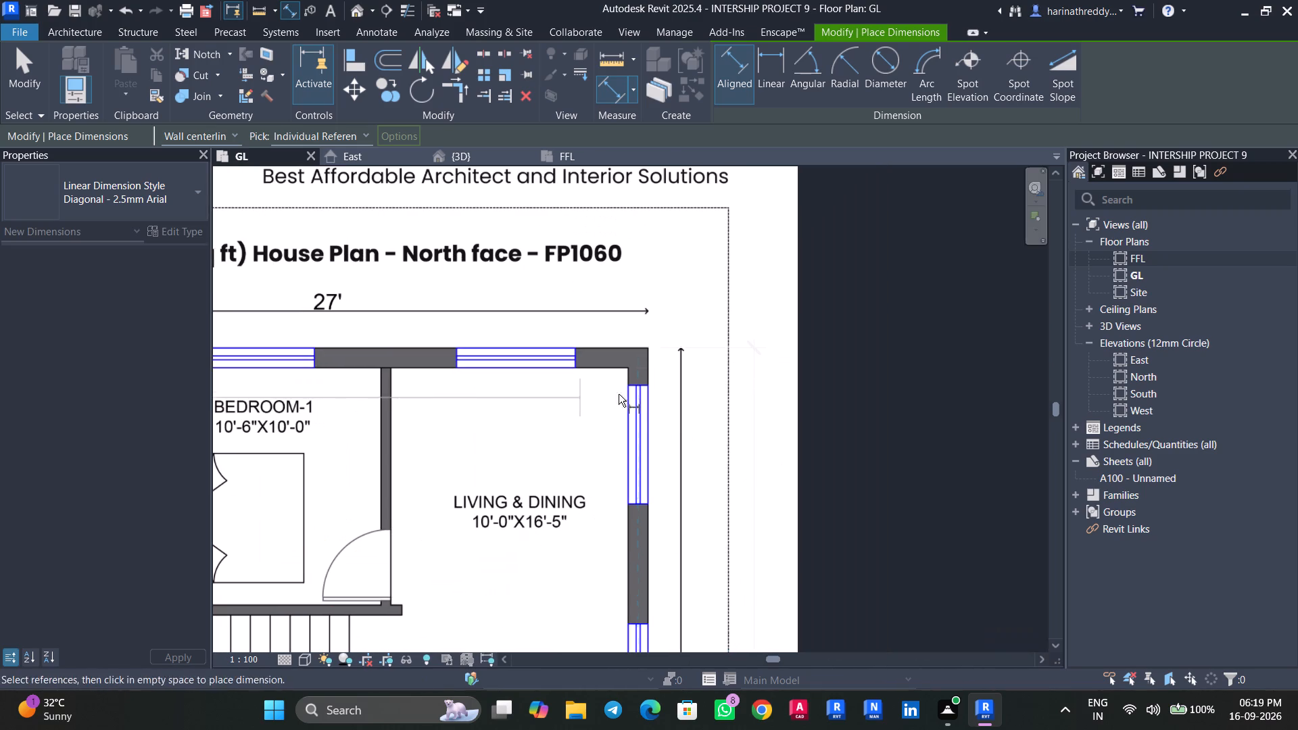
key(Tab)
click(650, 368)
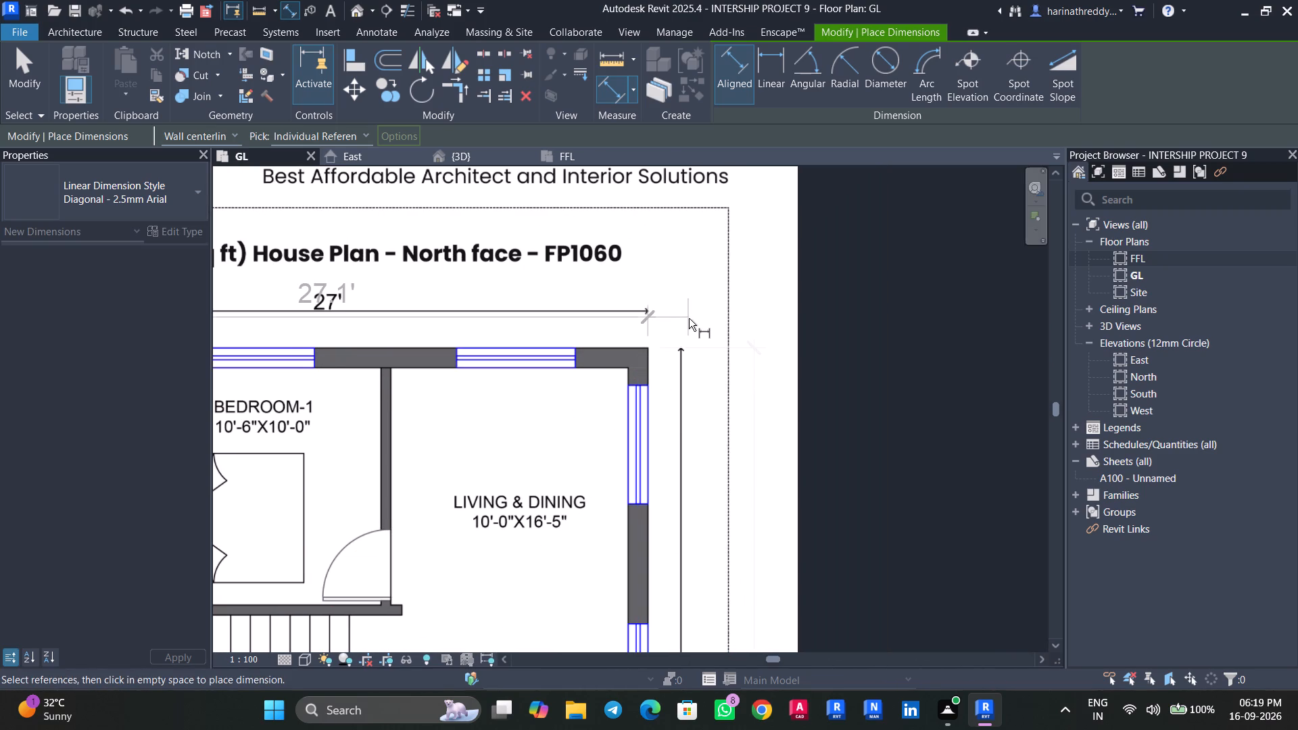
click(689, 318)
key(Escape)
key(Escape)
Set the overall width dimension to 27' by moving the Living & Dining side exterior wall.
key(Tab)
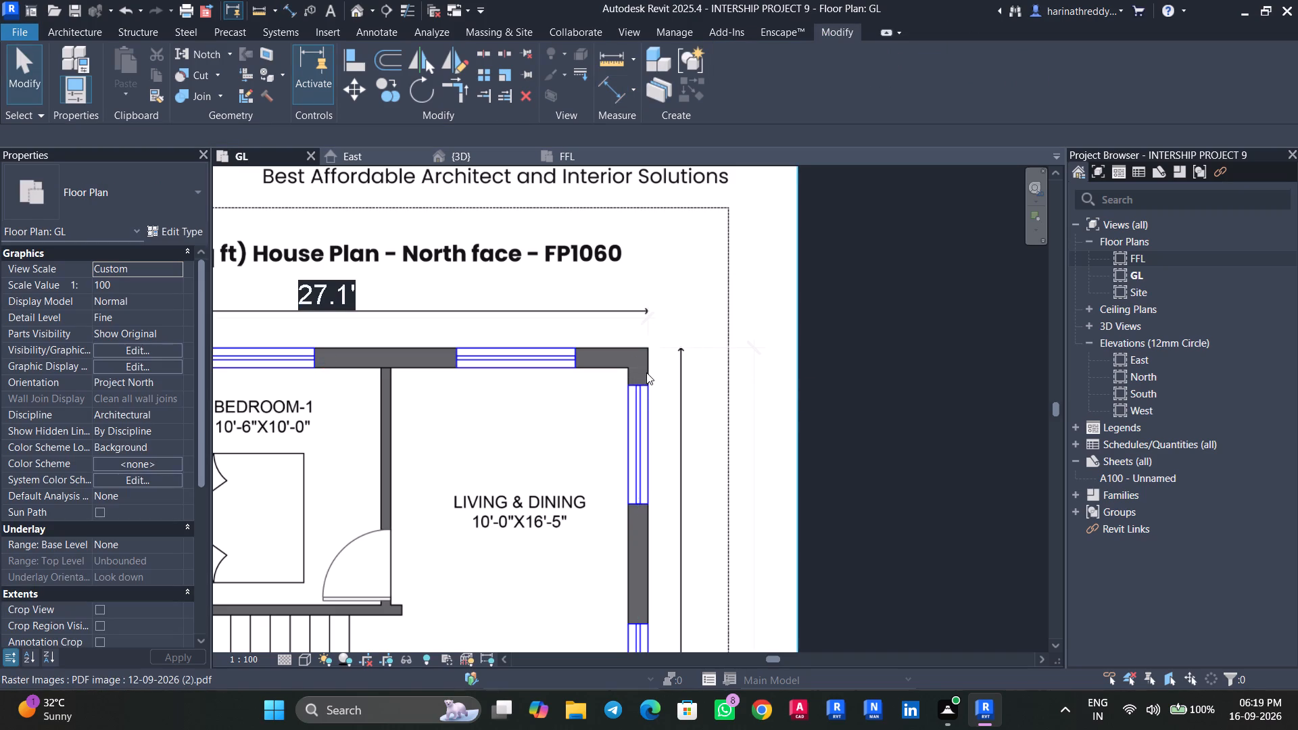
key(Tab)
click(644, 376)
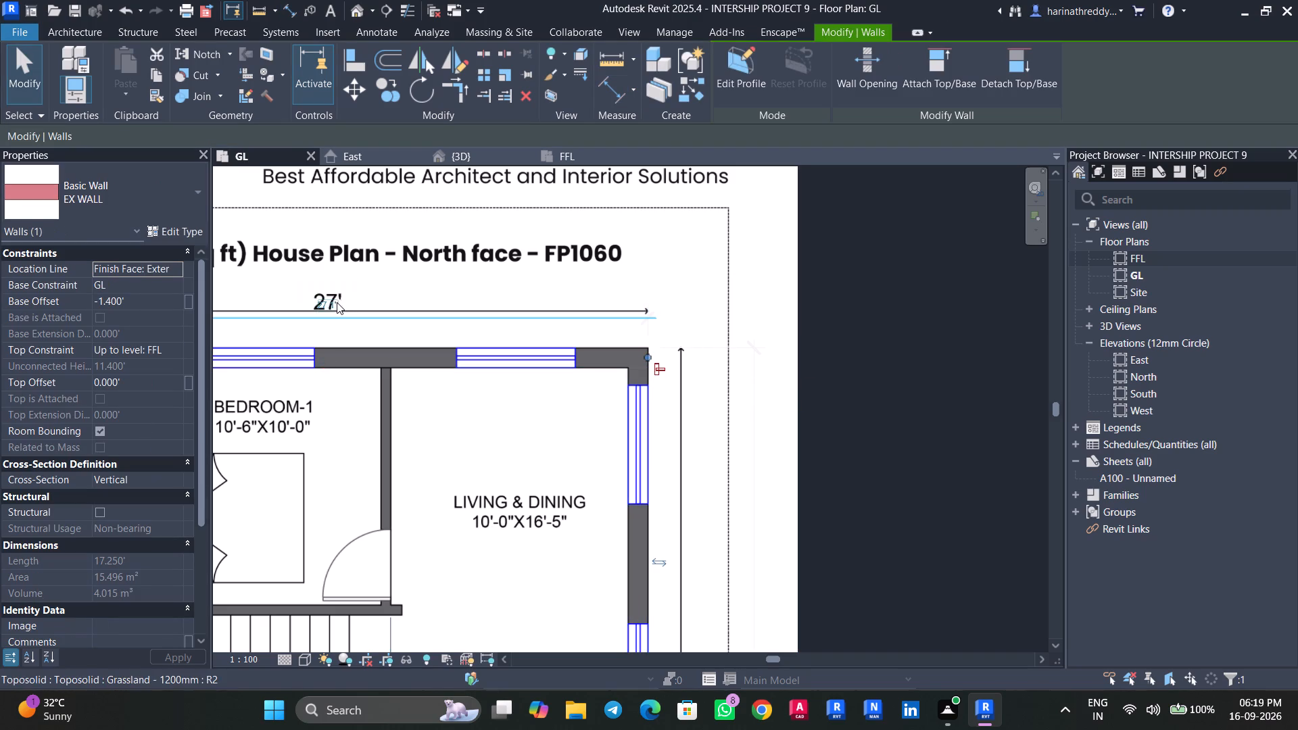
click(337, 302)
text(27')
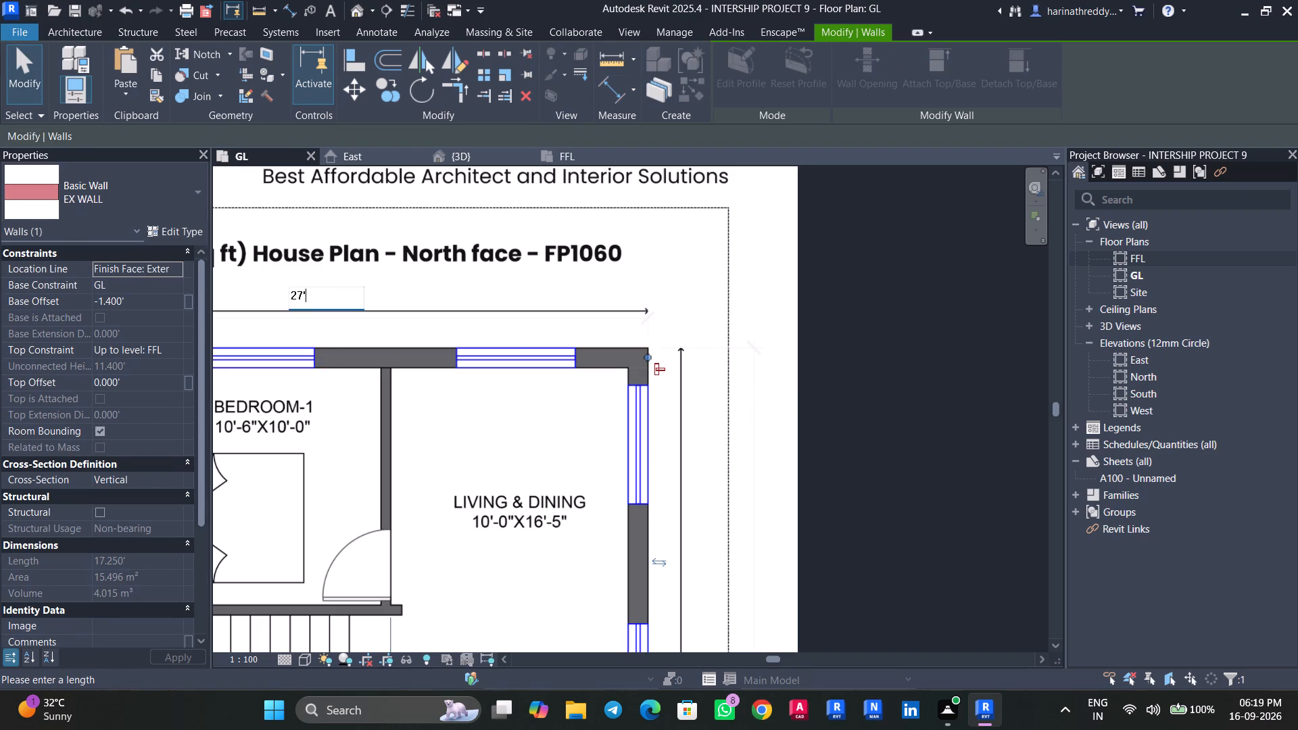
key(Return)
key(Escape)
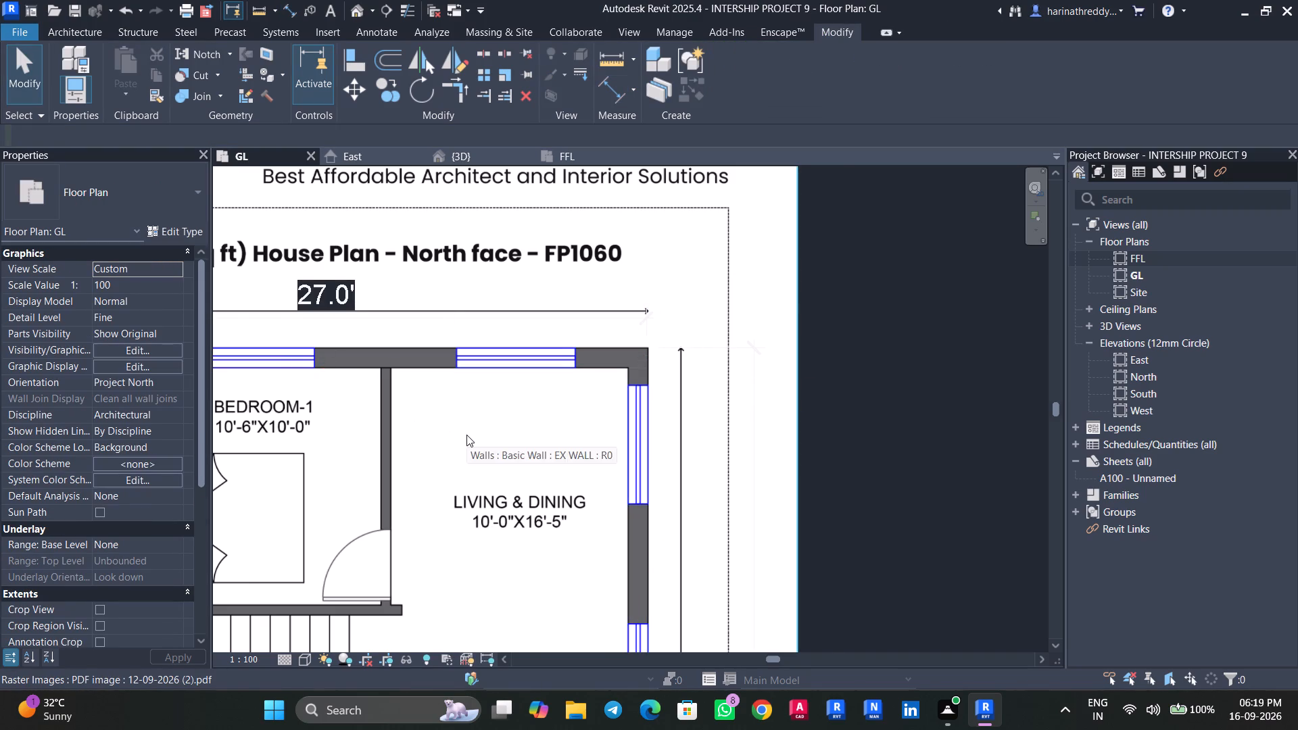
Set the overall depth dimension to 30' by moving the exterior wall behind Bedroom-1 and Living & Dining.
scroll(466, 435, down, 2)
middle_drag(472, 454, 562, 117)
scroll(472, 454, up, 1)
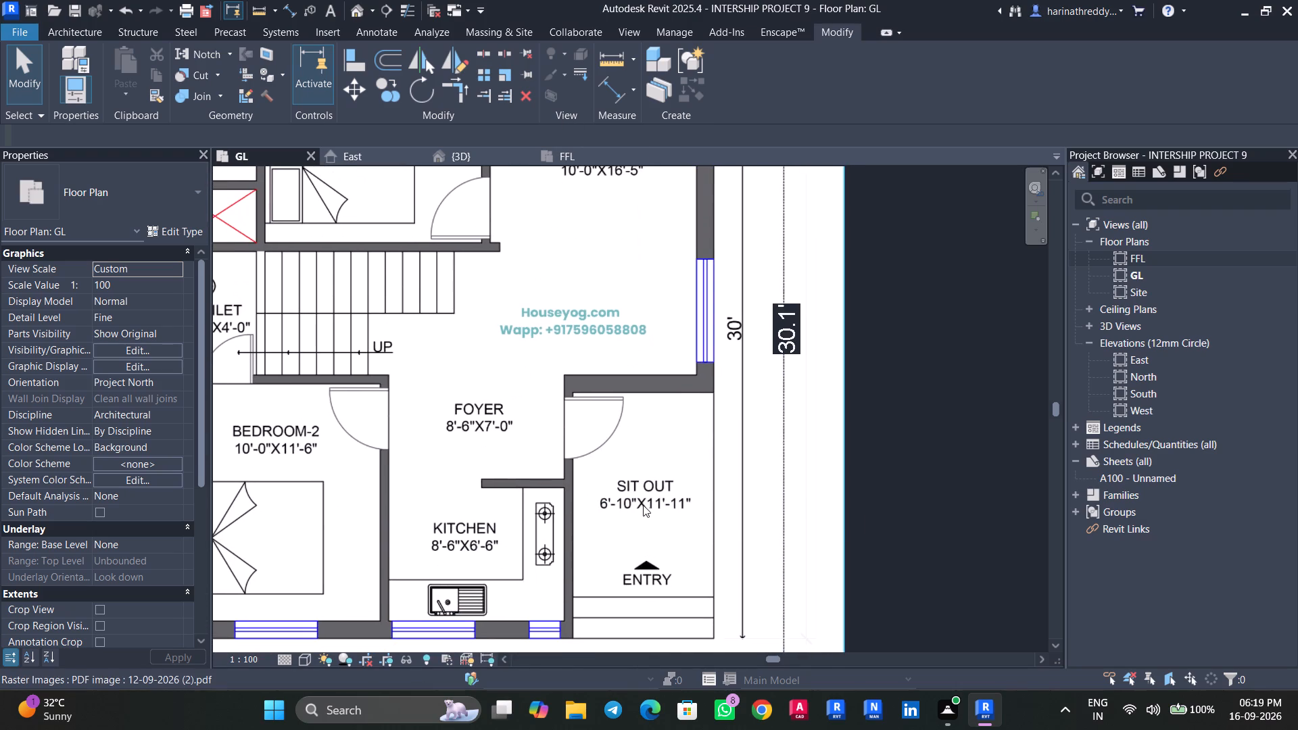
middle_drag(668, 420, 704, 714)
scroll(701, 691, up, 1)
scroll(711, 318, up, 2)
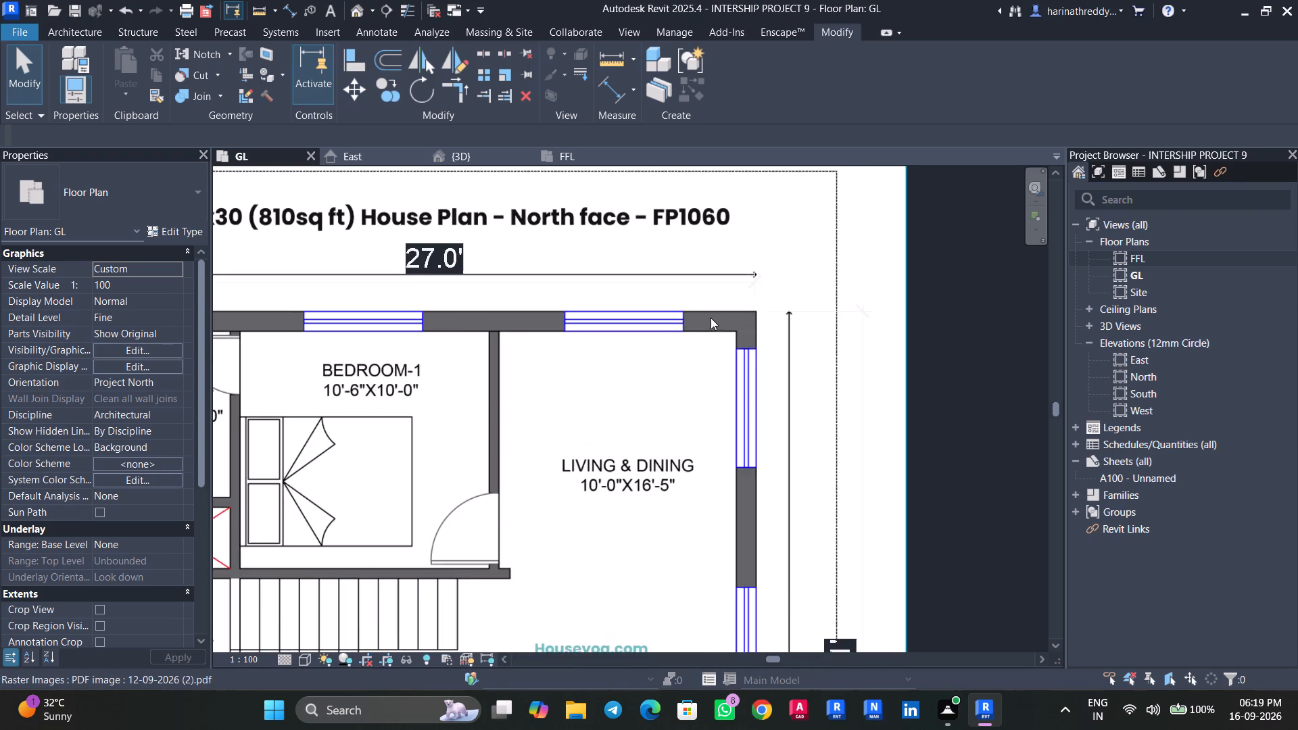
key(Tab)
click(711, 318)
middle_drag(788, 500, 767, 358)
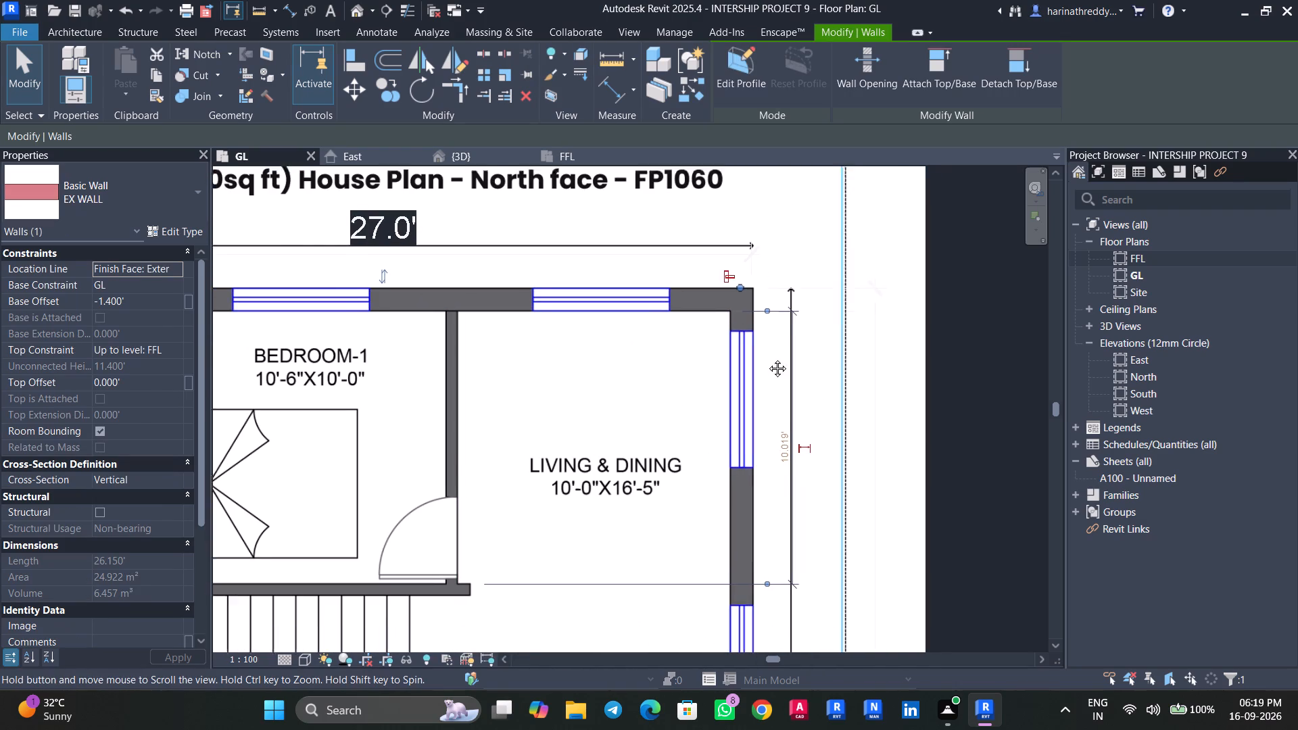
middle_drag(767, 358, 760, 247)
click(845, 466)
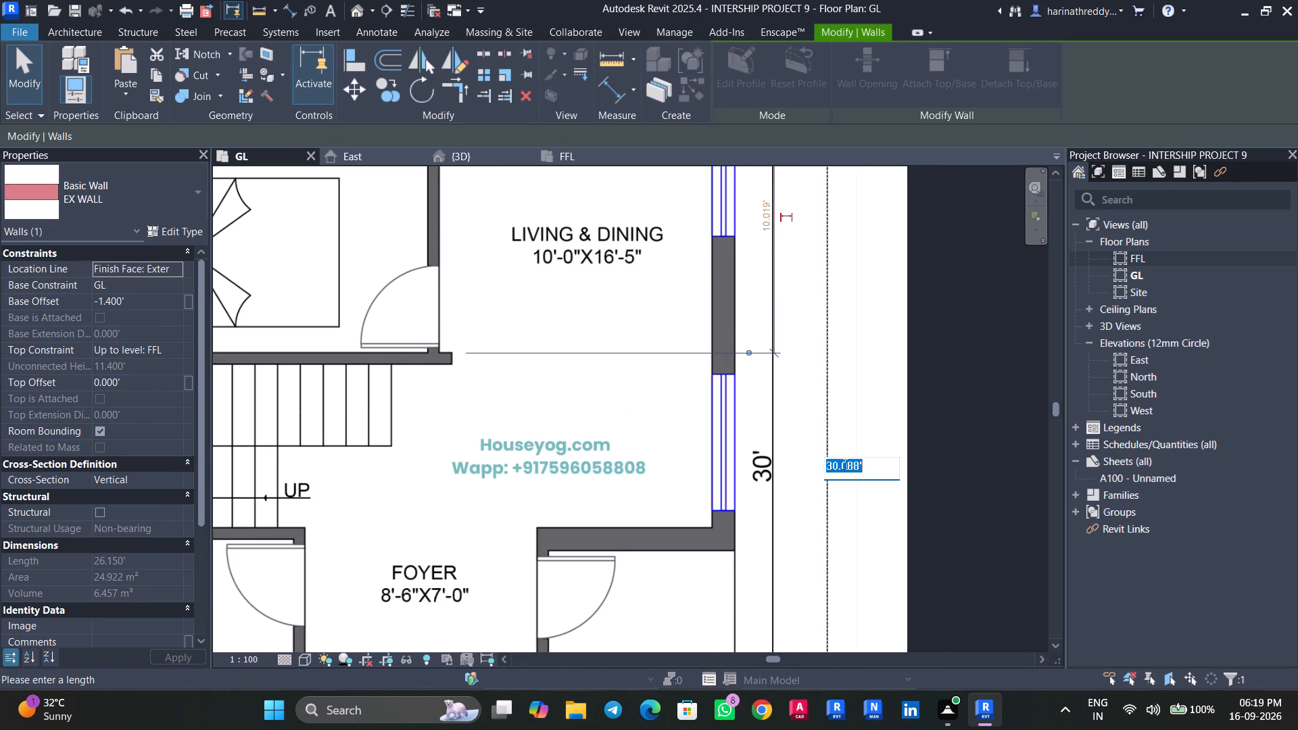
text(30')
key(Return)
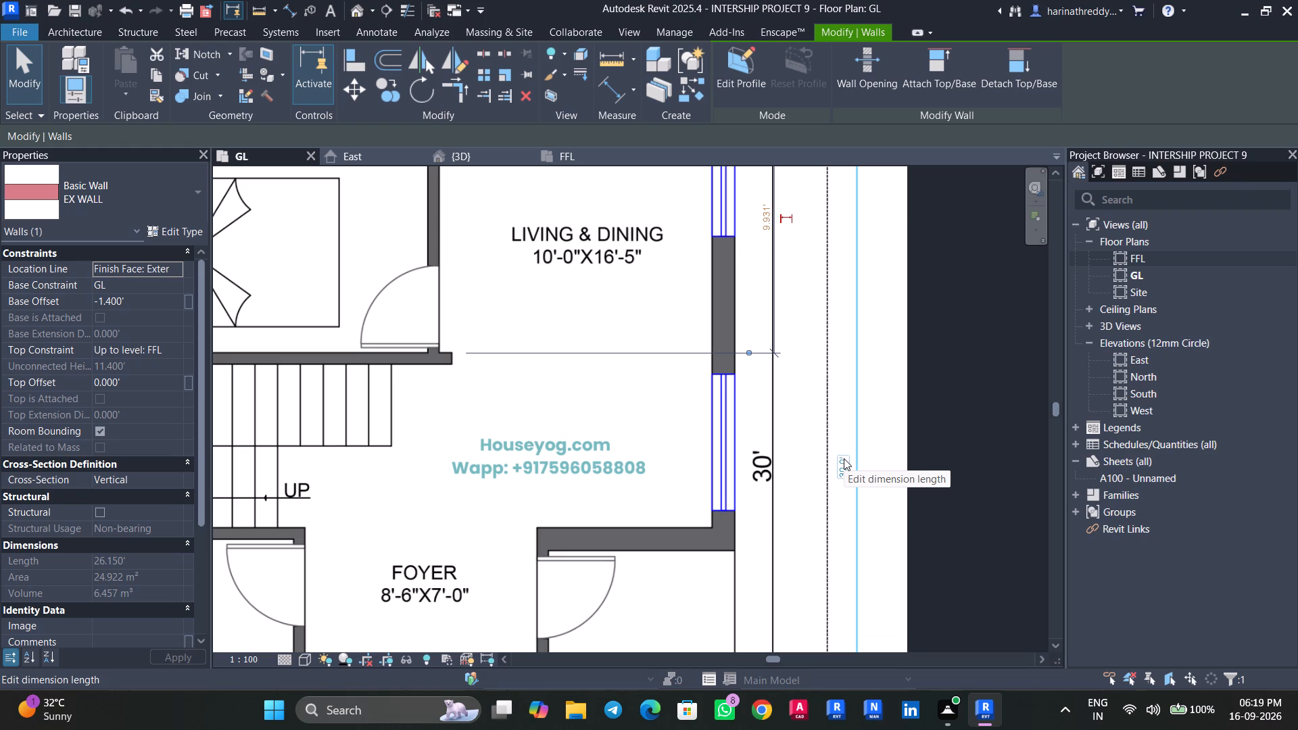
scroll(844, 458, up, 1)
key(Escape)
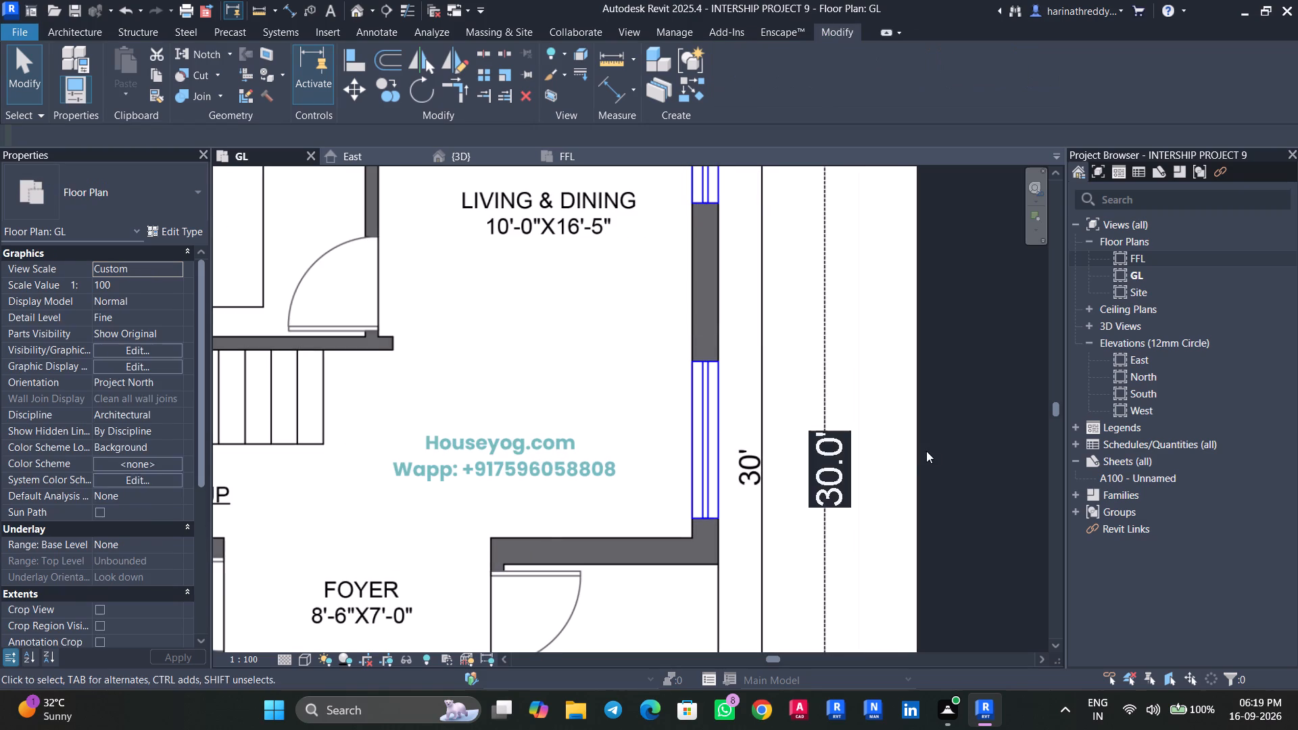
scroll(909, 452, down, 7)
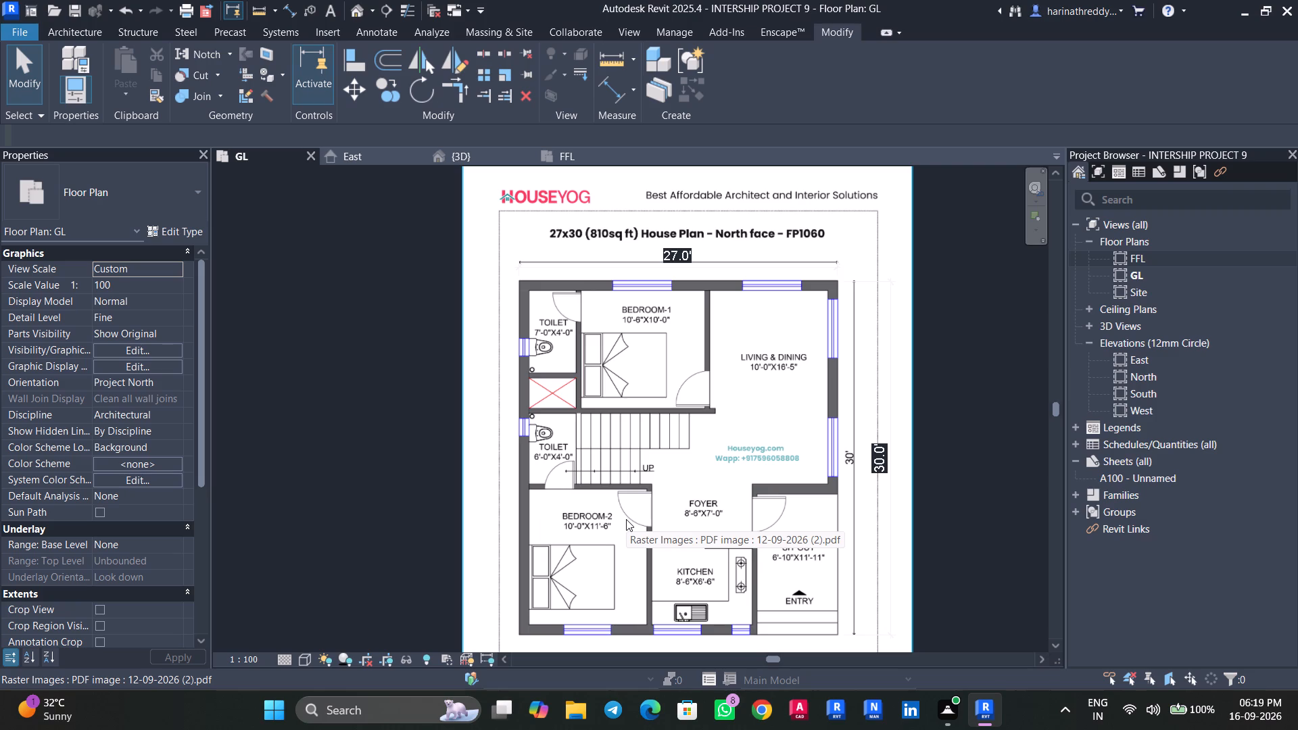
Place a text note reading SIT OUT in the 2.5mm Arial type over the plan's sit-out label.
scroll(546, 565, up, 5)
scroll(602, 561, up, 1)
middle_drag(602, 561, 577, 538)
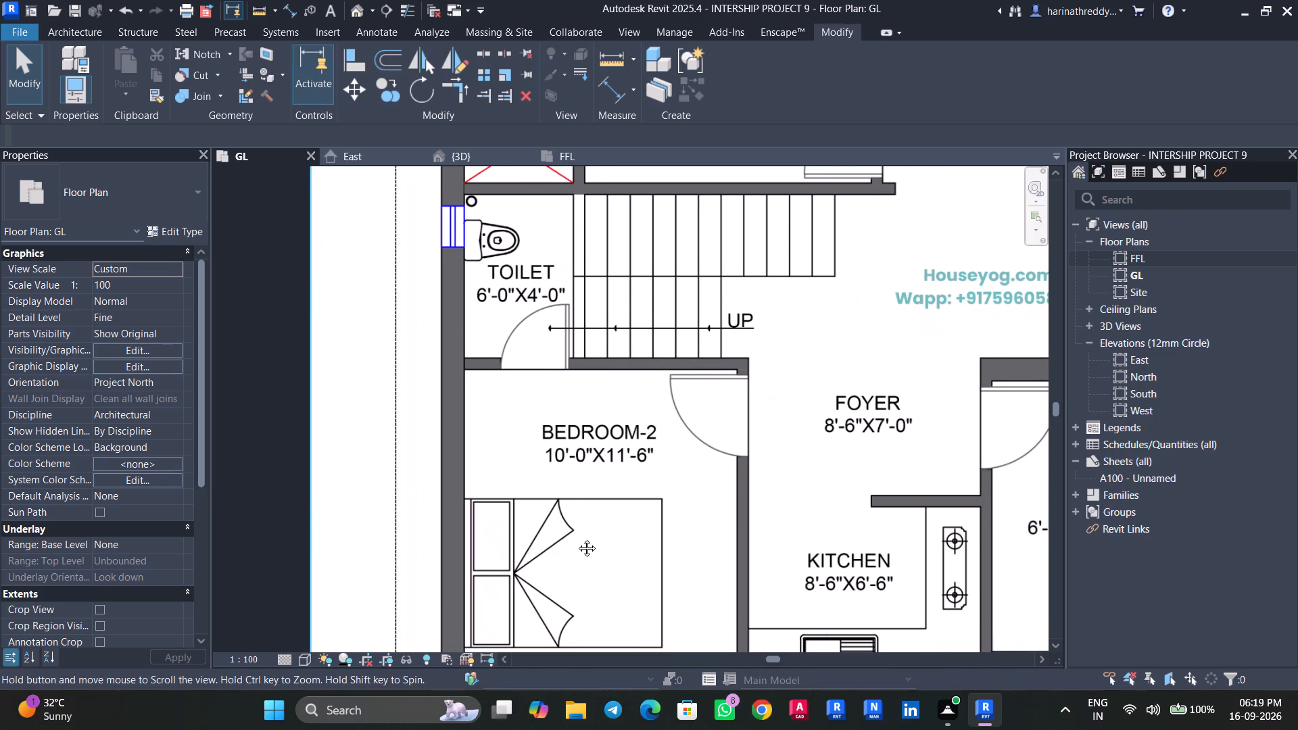
middle_drag(577, 538, 365, 481)
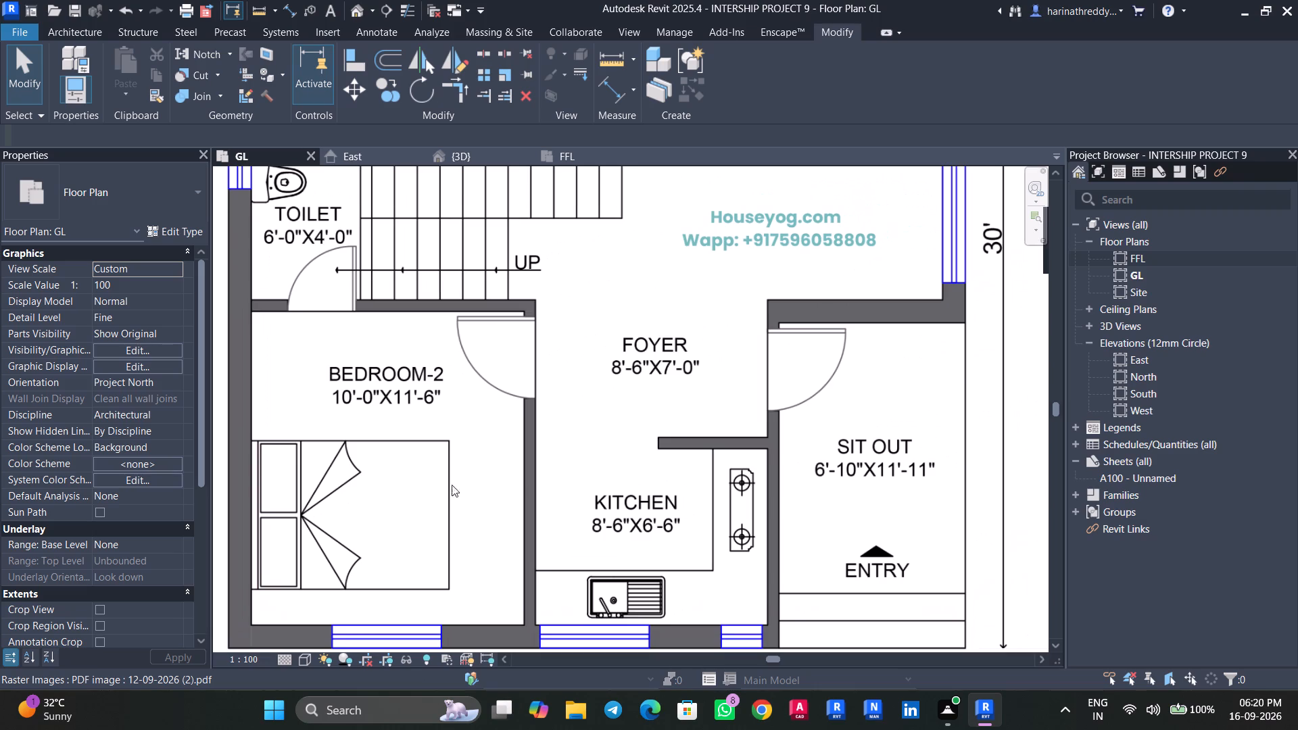
scroll(619, 479, down, 4)
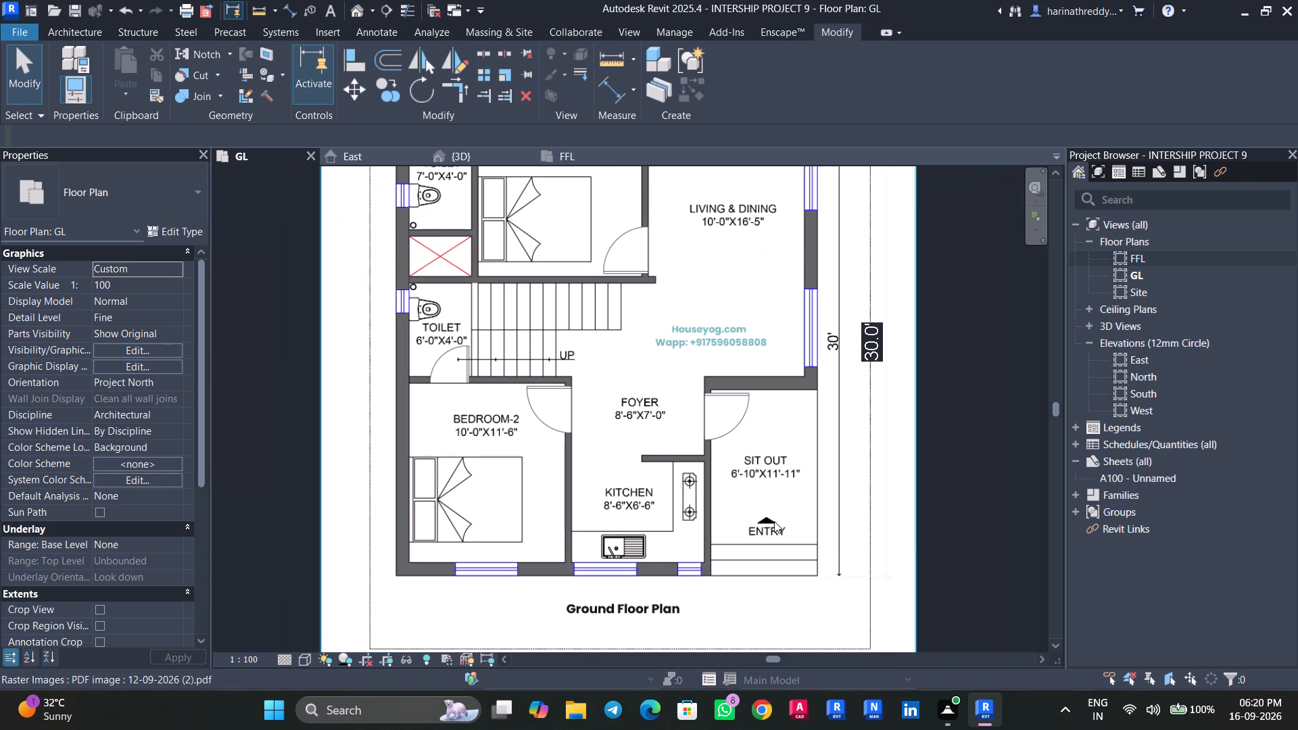
text(TX)
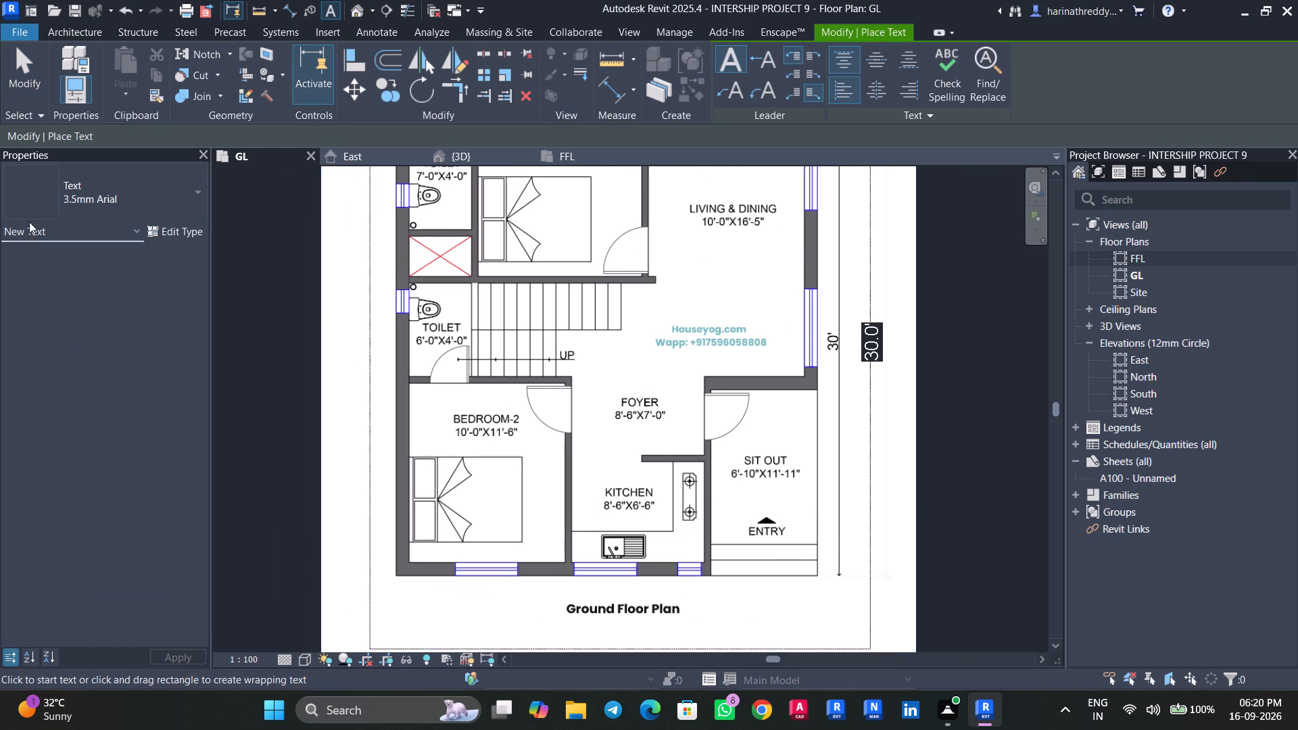
click(41, 174)
scroll(84, 281, up, 2)
click(84, 281)
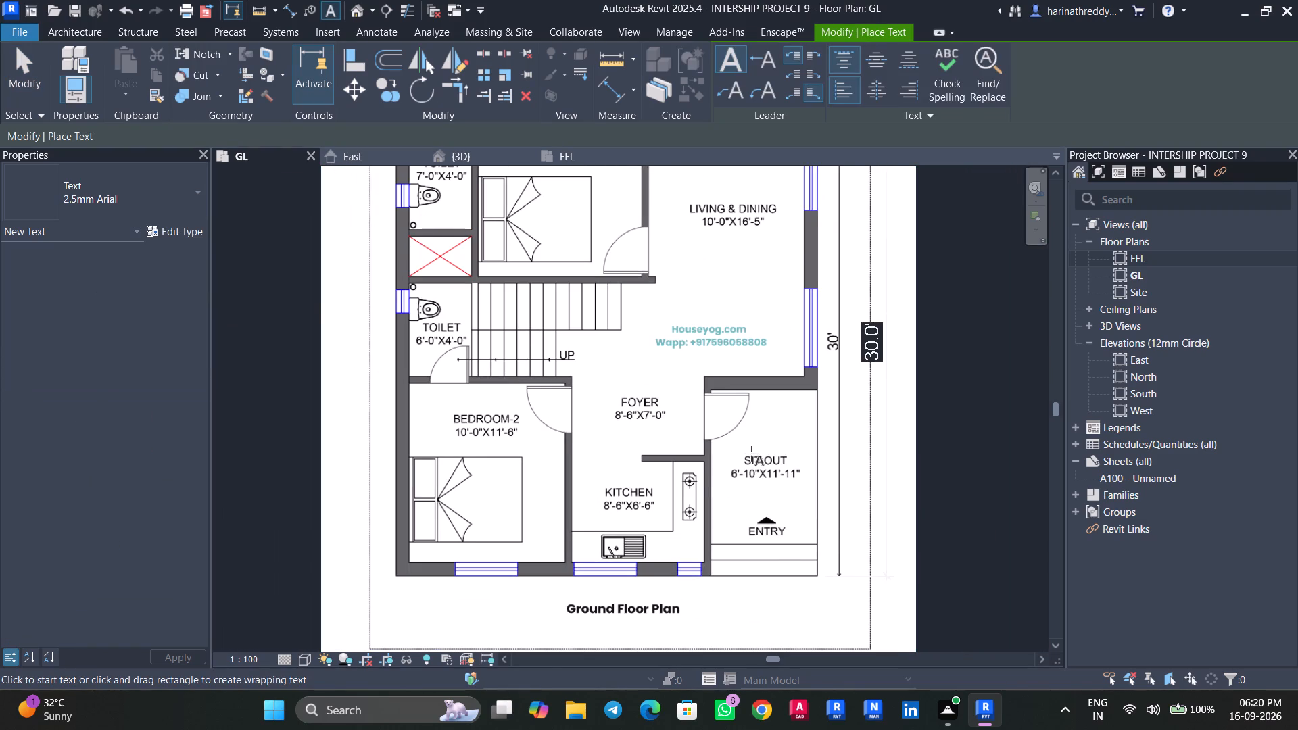
scroll(748, 449, up, 4)
click(738, 460)
text(SIT OUT)
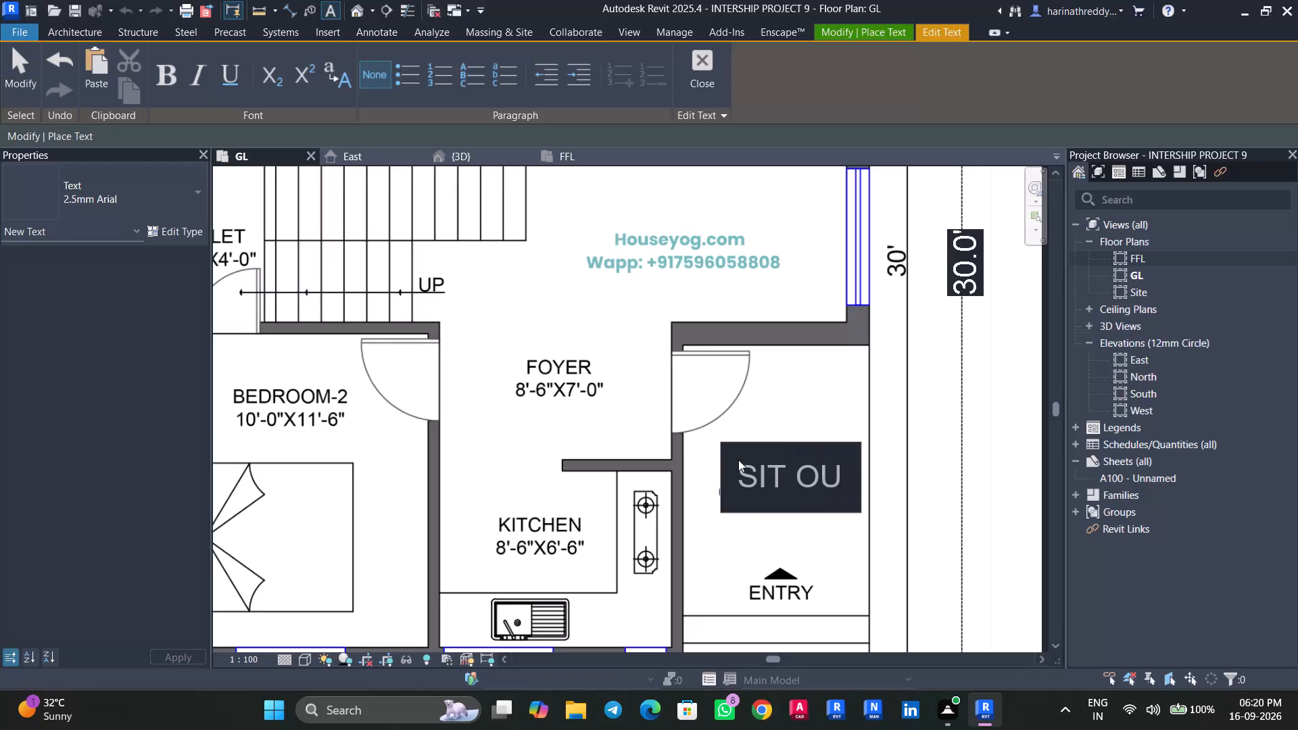
click(829, 426)
key(Escape)
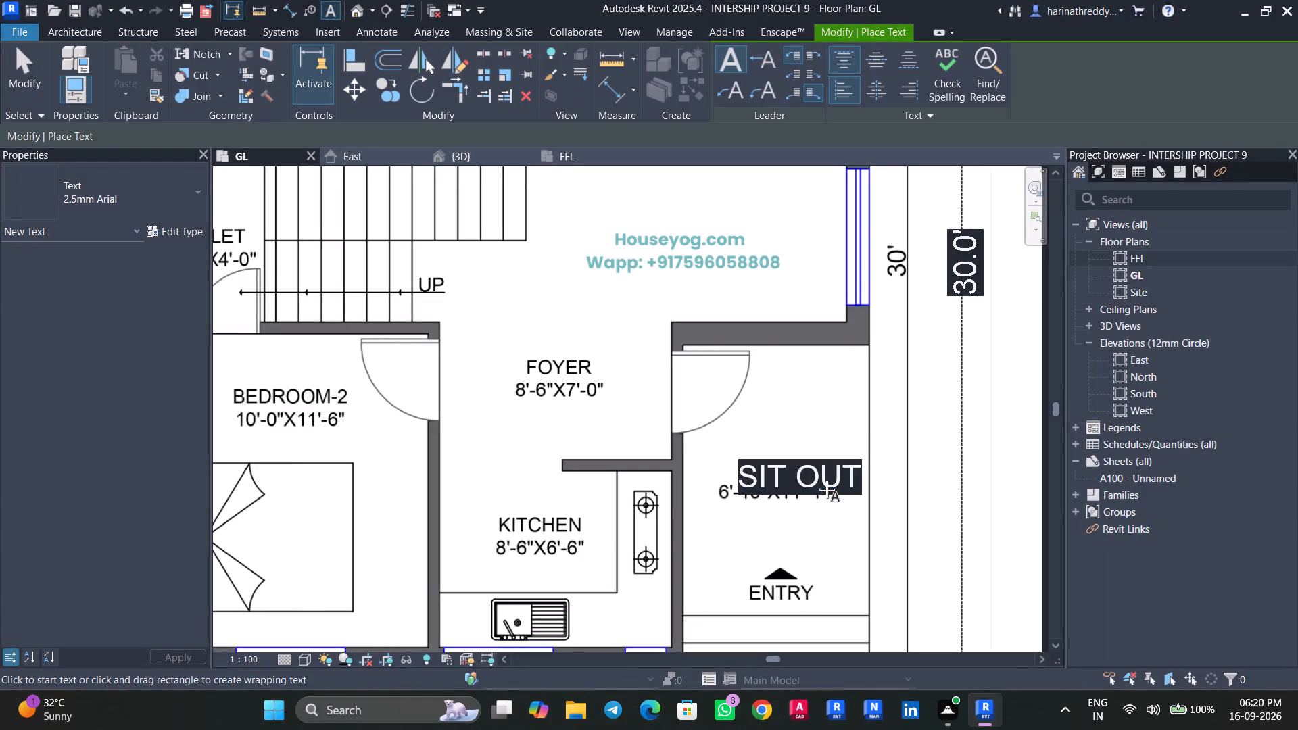
key(Escape)
Move the SIT OUT note clear of the plan's printed label, towards the Living & Dining wall.
key(Tab)
key(Tab)
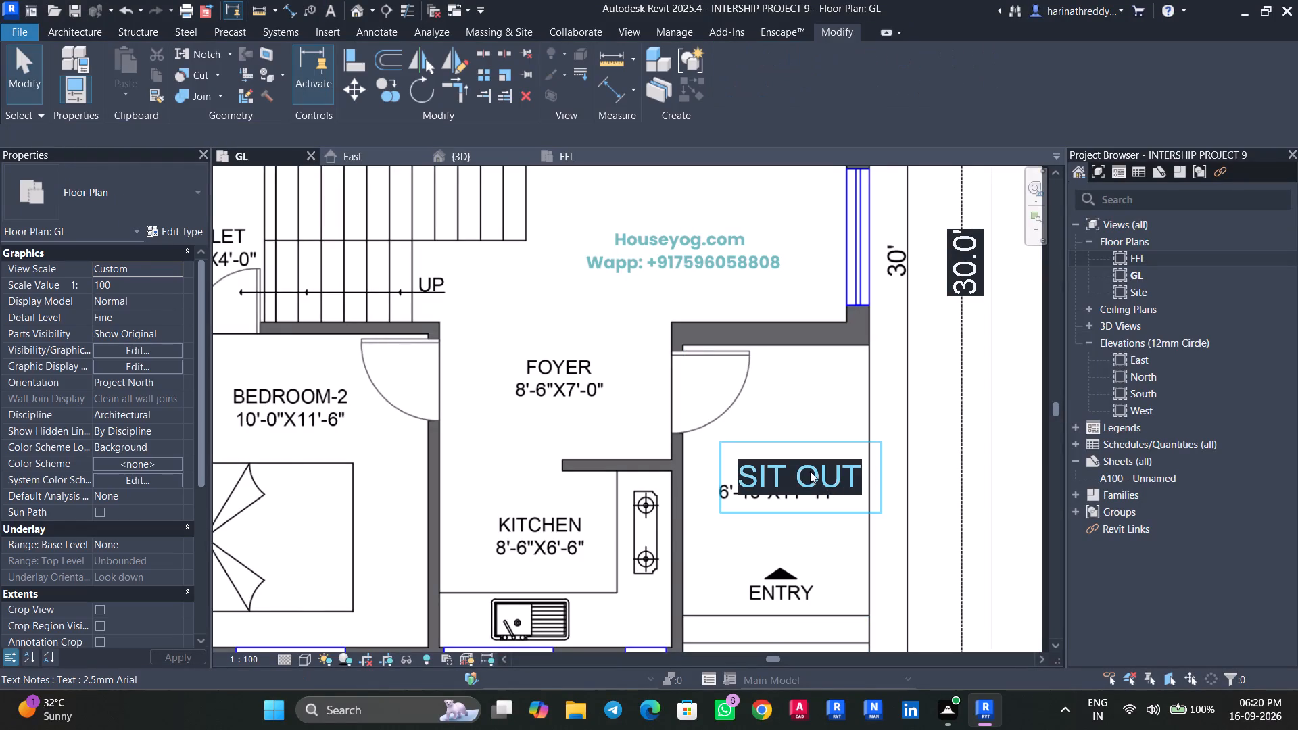
click(810, 471)
drag(721, 434, 710, 363)
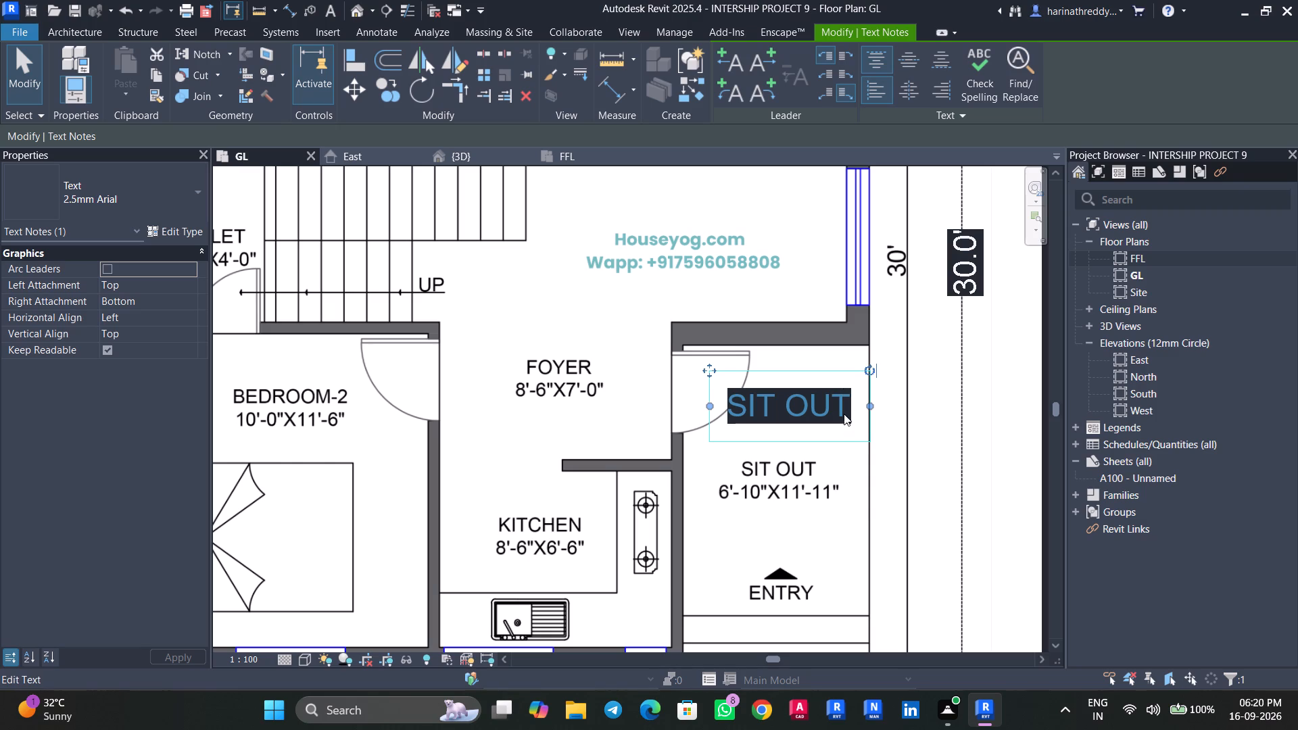
Duplicate the SIT OUT note's text type as 2MM and set its Text Size to 2 mm.
click(155, 226)
click(1266, 205)
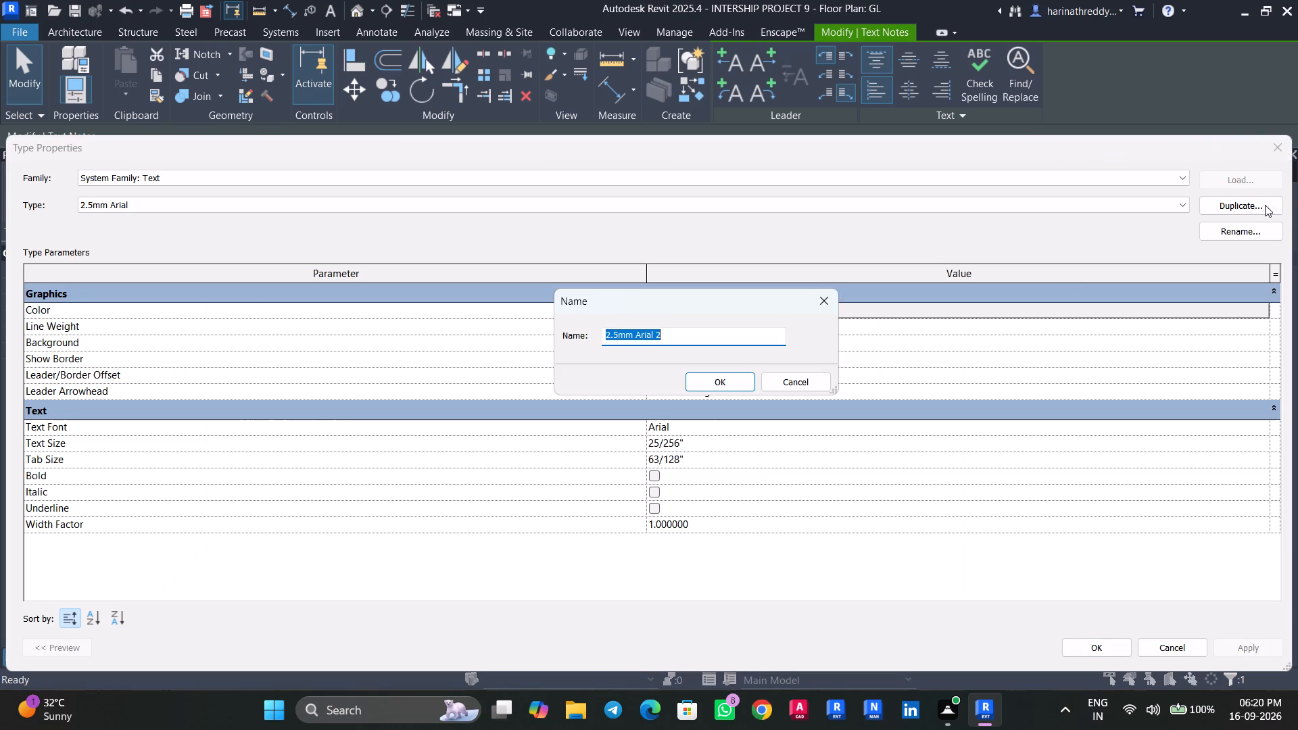
text(2MM)
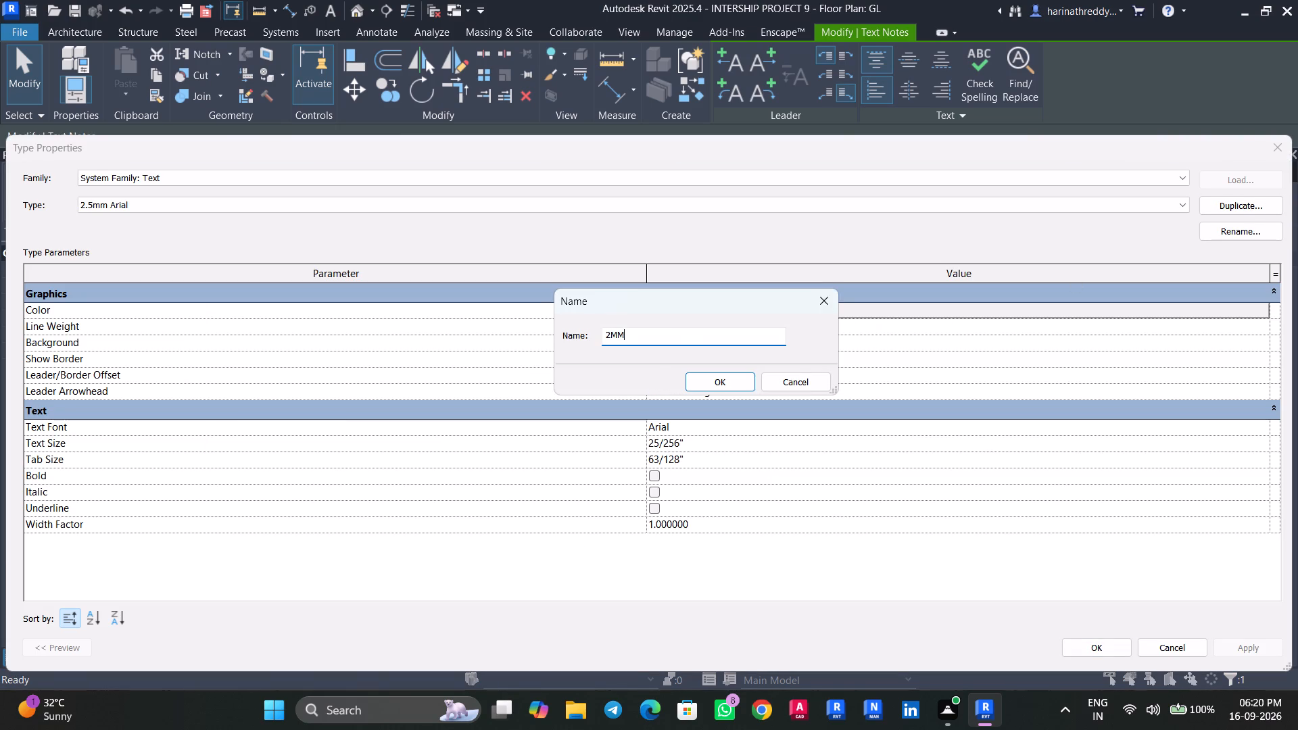
key(Return)
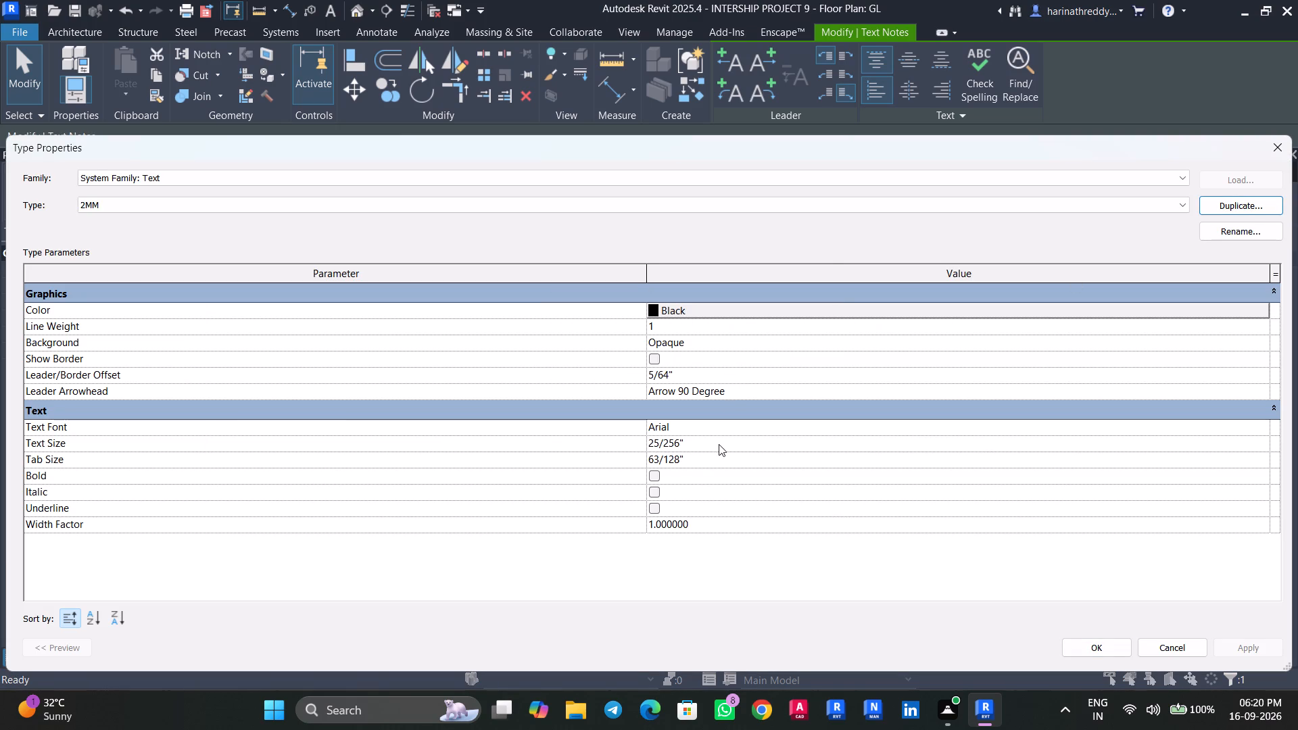
click(719, 444)
key(2)
text(MM)
key(Return)
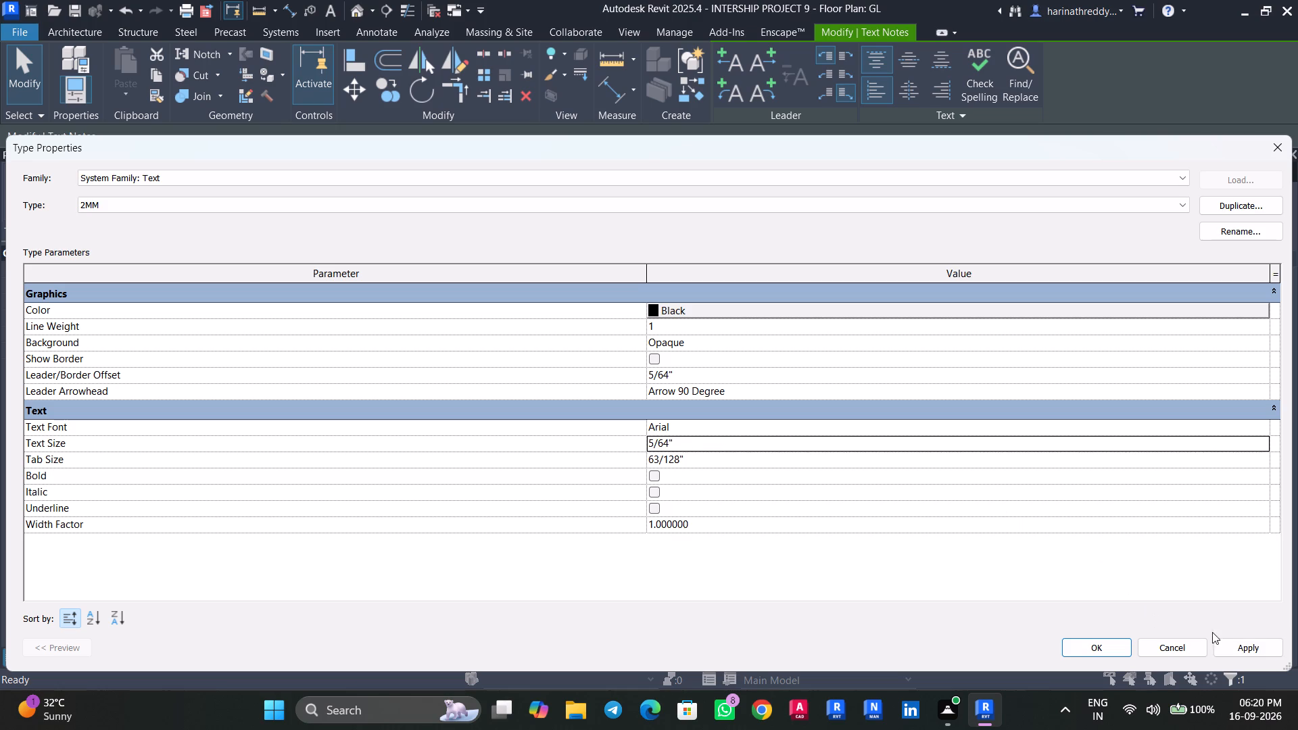
click(1230, 644)
click(1106, 646)
key(Escape)
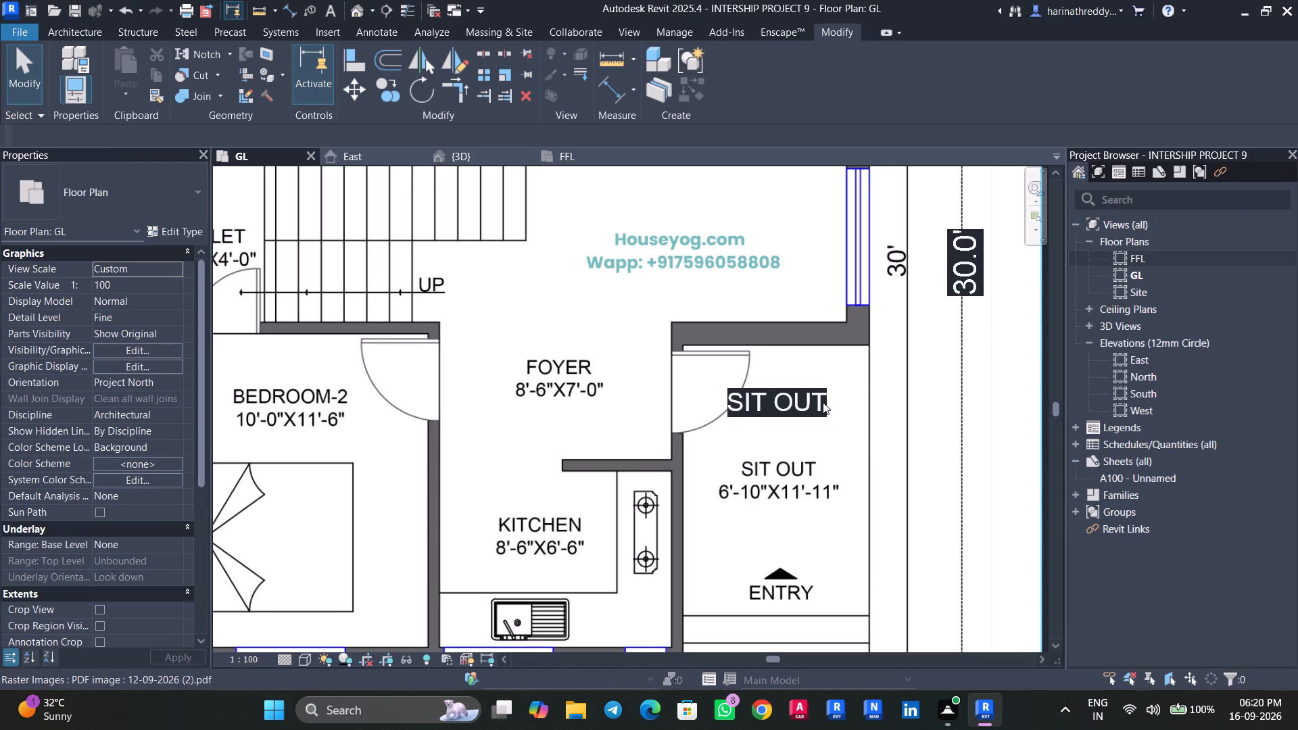
Add a second line reading 6'-10"X11'-11" to the SIT OUT note.
key(Tab)
key(Tab)
key(Tab)
double_click(823, 402)
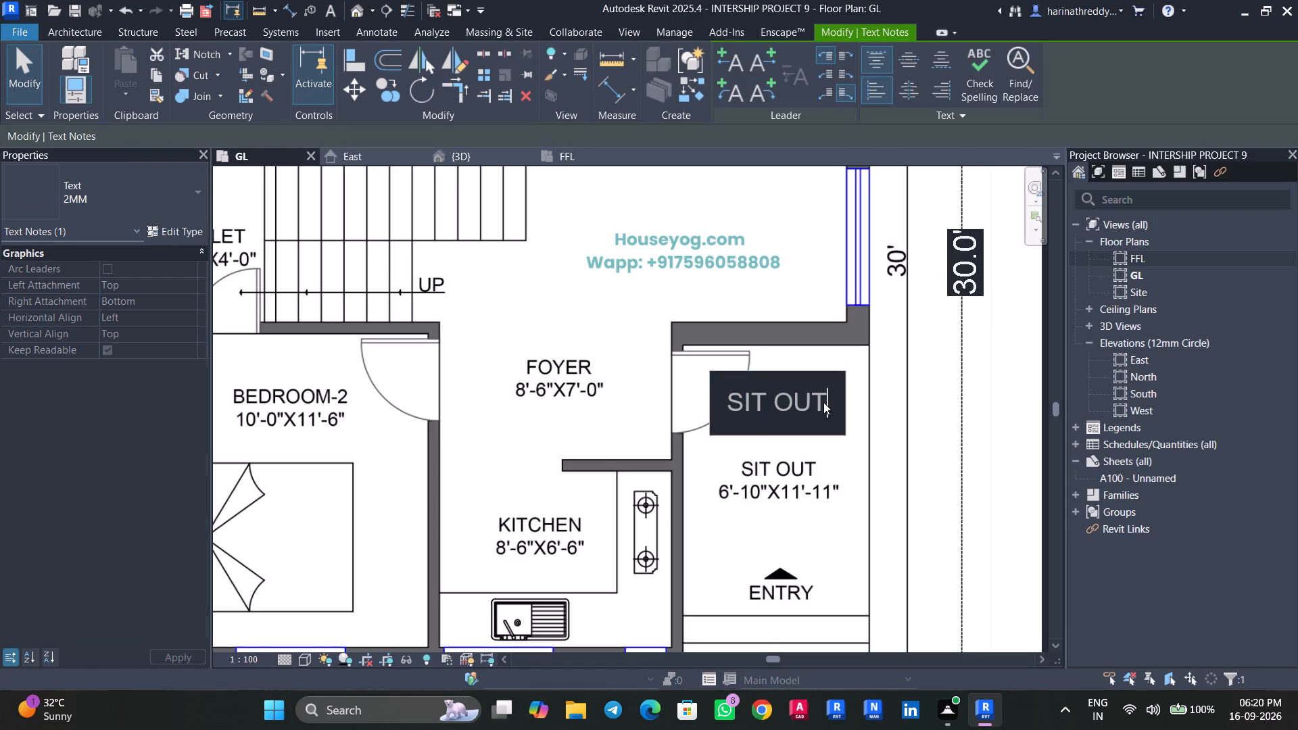
key(Return)
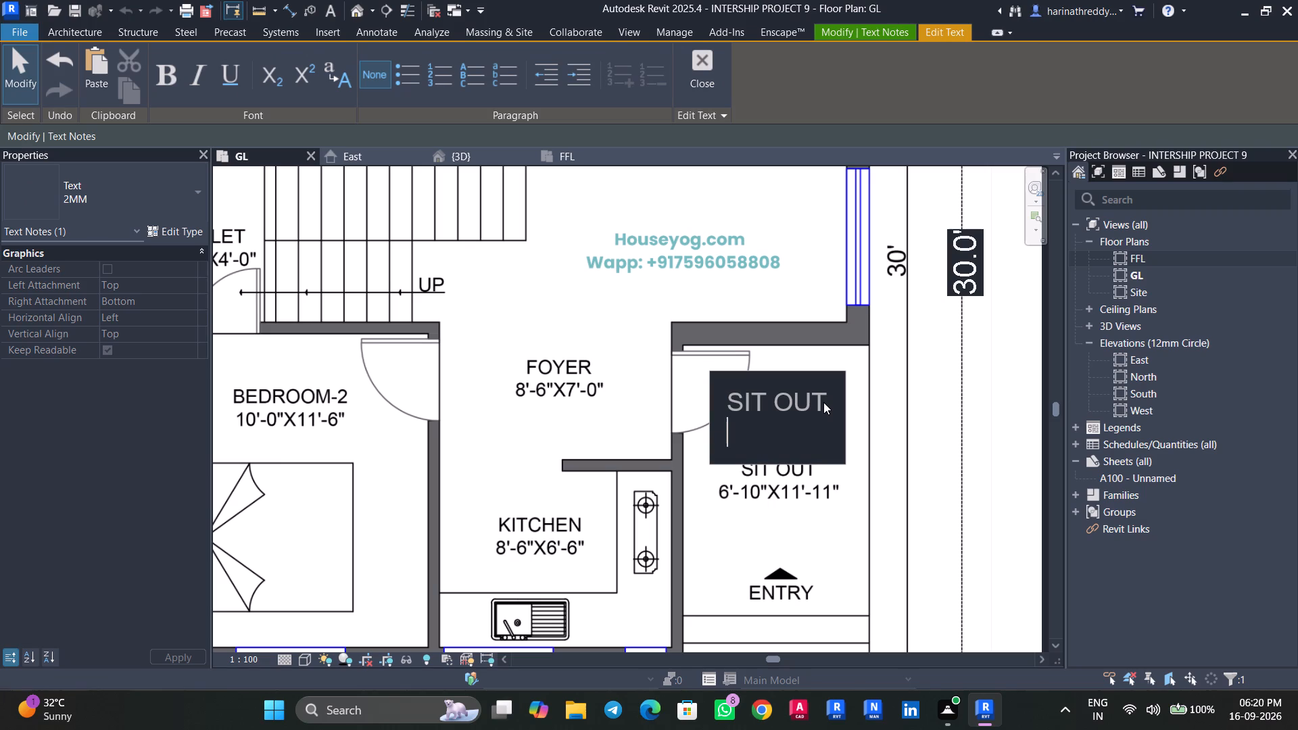
text(6'-10)
text("X)
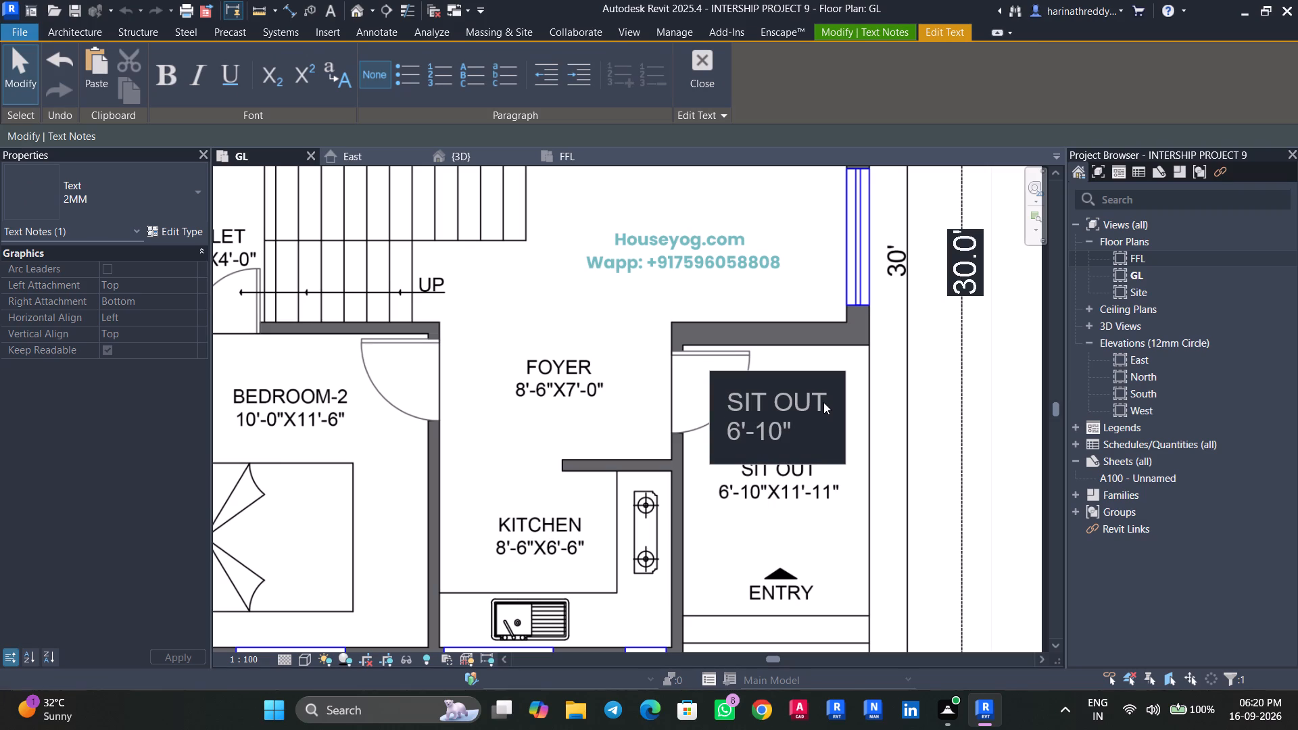
text(11'-11")
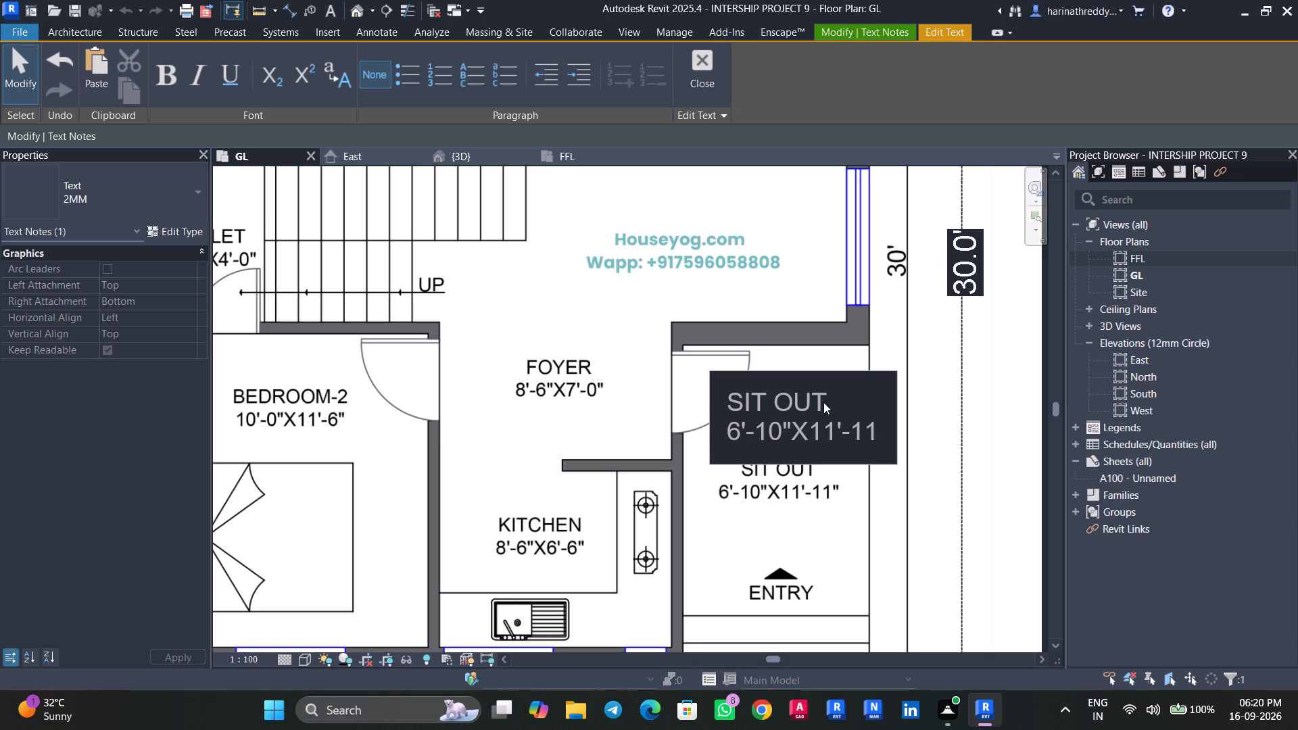
click(1020, 506)
key(Escape)
key(Escape)
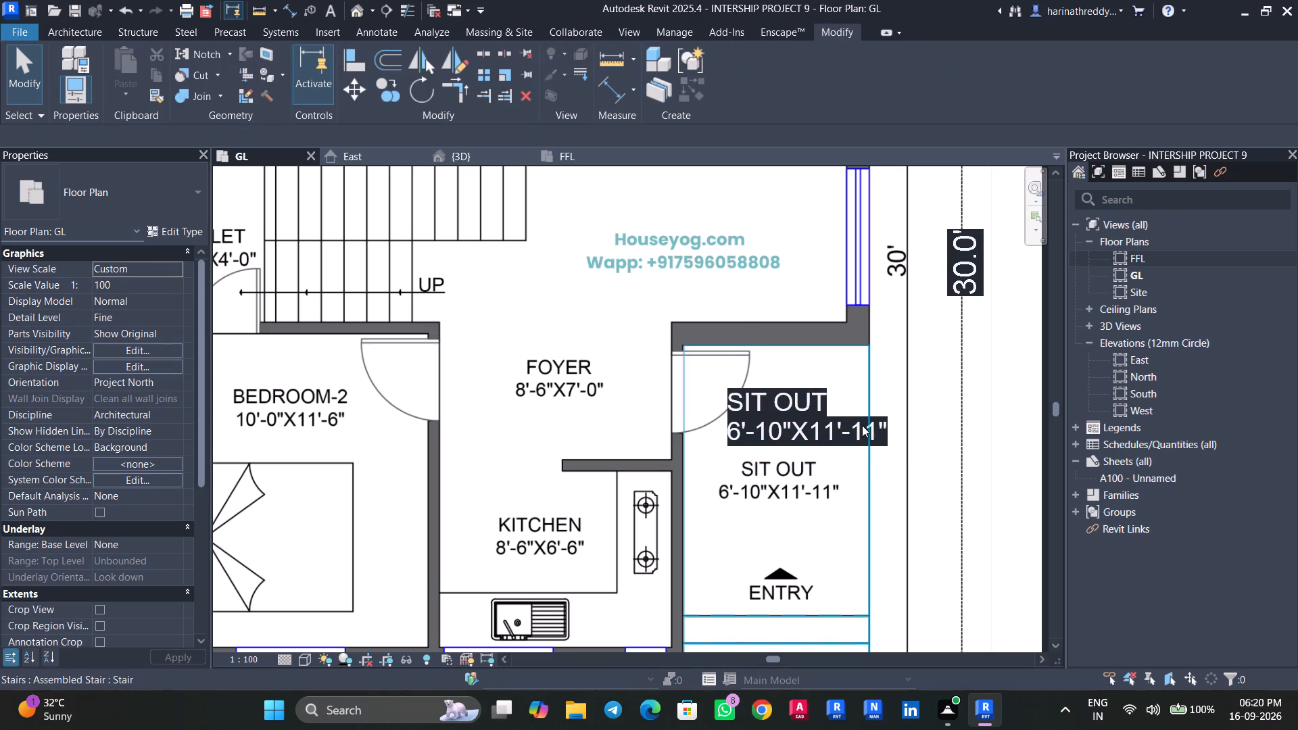
Centre-align the two-line SIT OUT note and move it over the plan's printed sit-out label.
key(Tab)
key(Tab)
key(Tab)
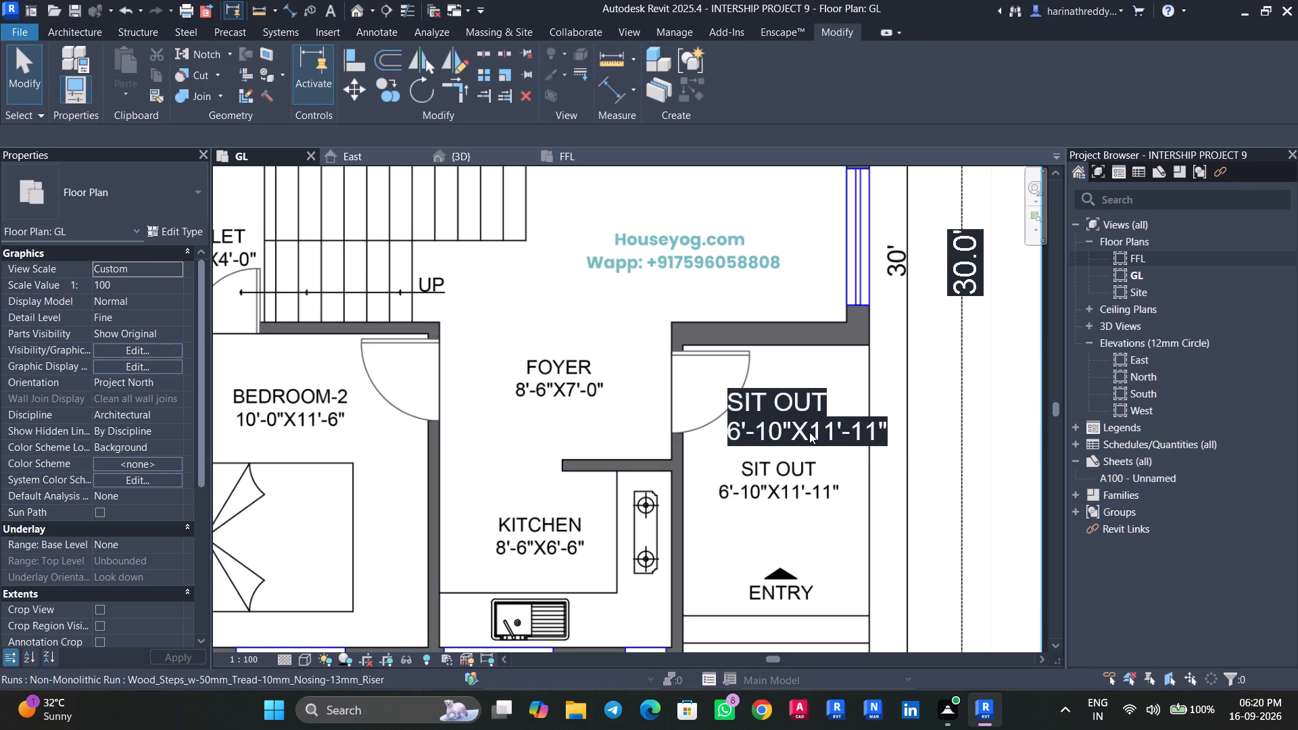
key(Tab)
click(804, 417)
click(918, 86)
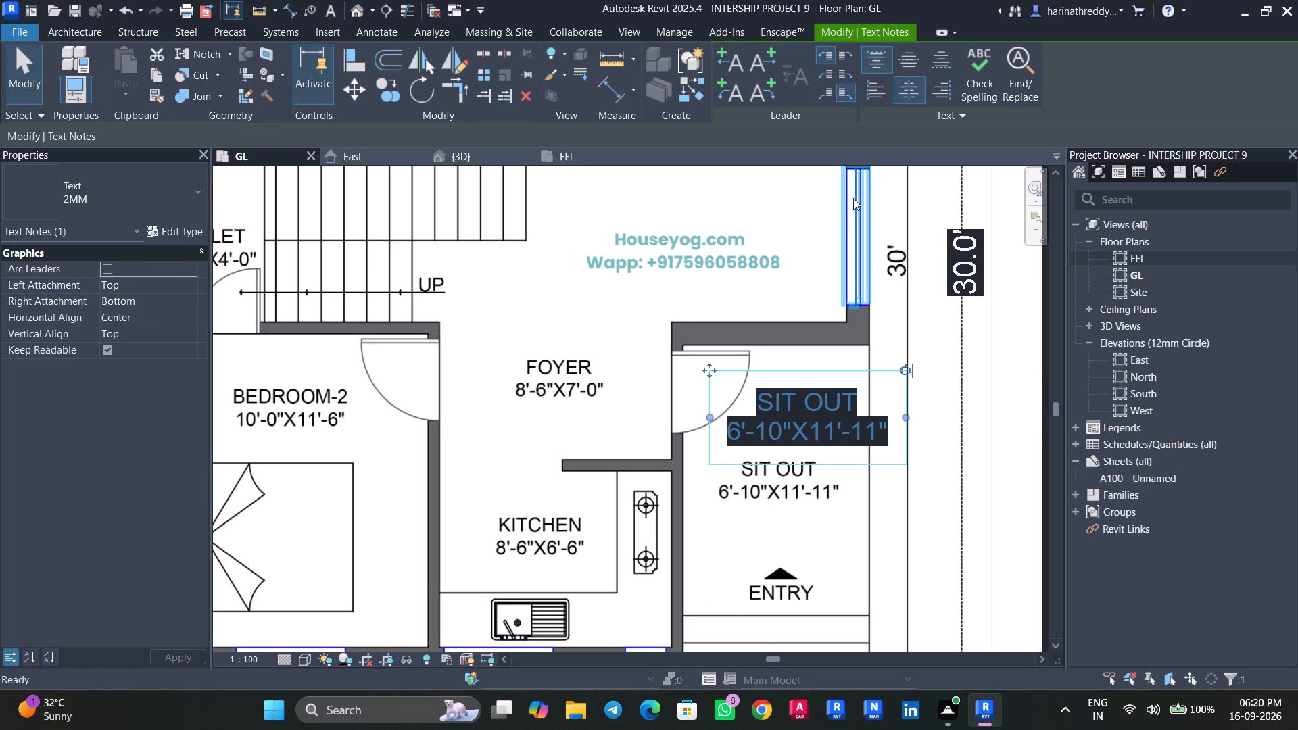
drag(706, 366, 683, 435)
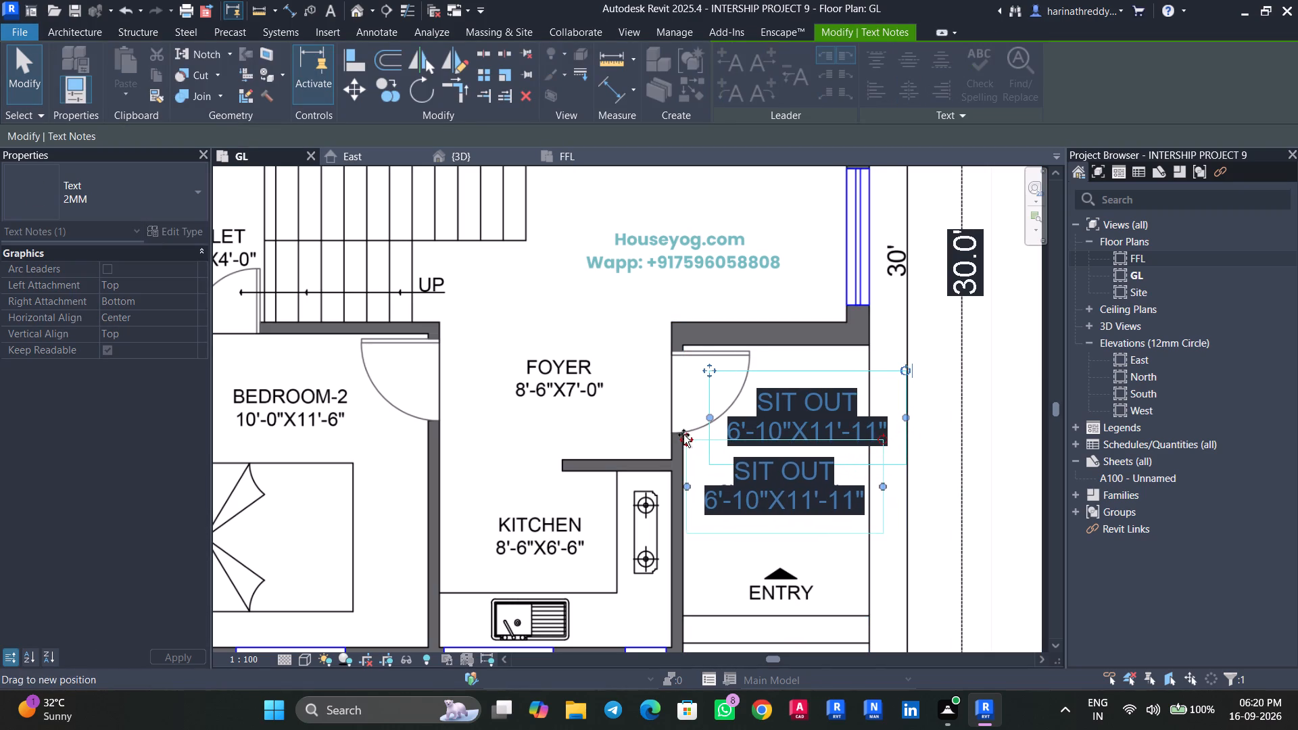
drag(683, 435, 680, 436)
key(Escape)
Place a 2MM text note in Bedroom-2 reading BEDROOM-2, with 10'X11'-6" on the second line.
scroll(546, 437, down, 3)
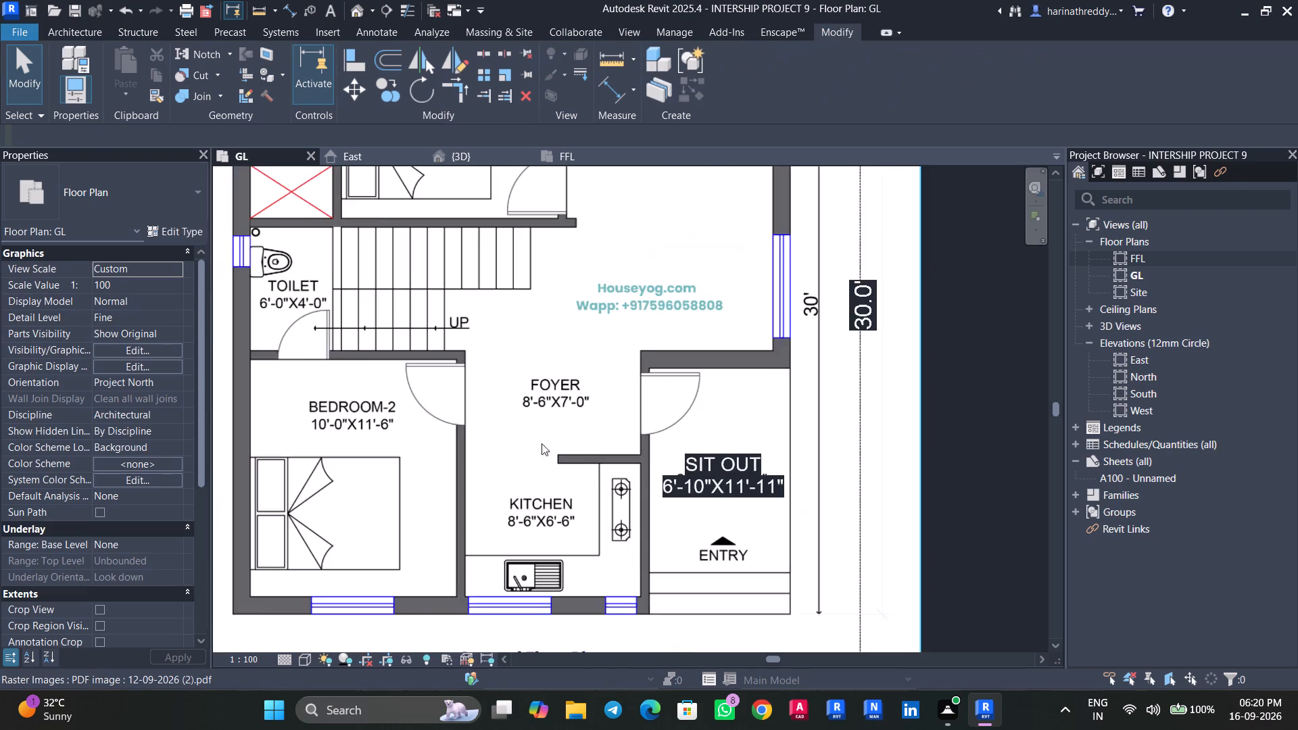
middle_drag(519, 506, 807, 500)
scroll(807, 500, up, 1)
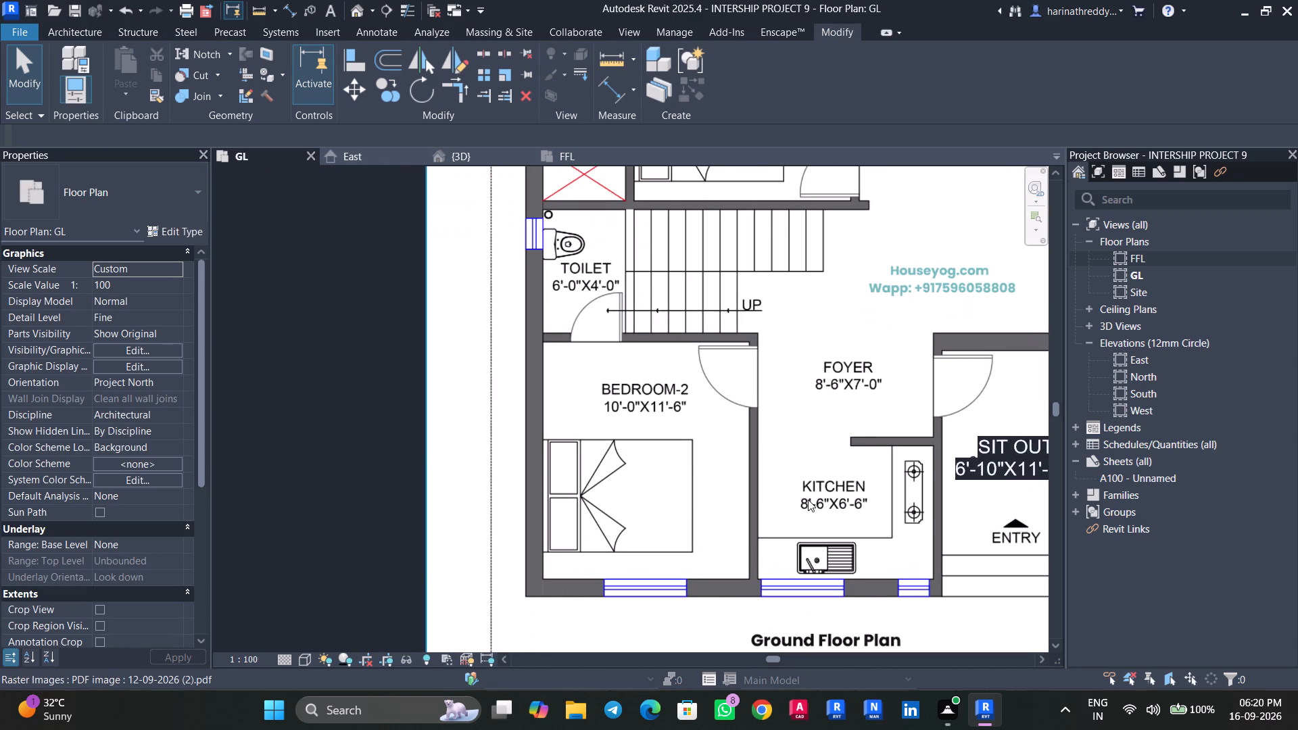
key(t)
key(c)
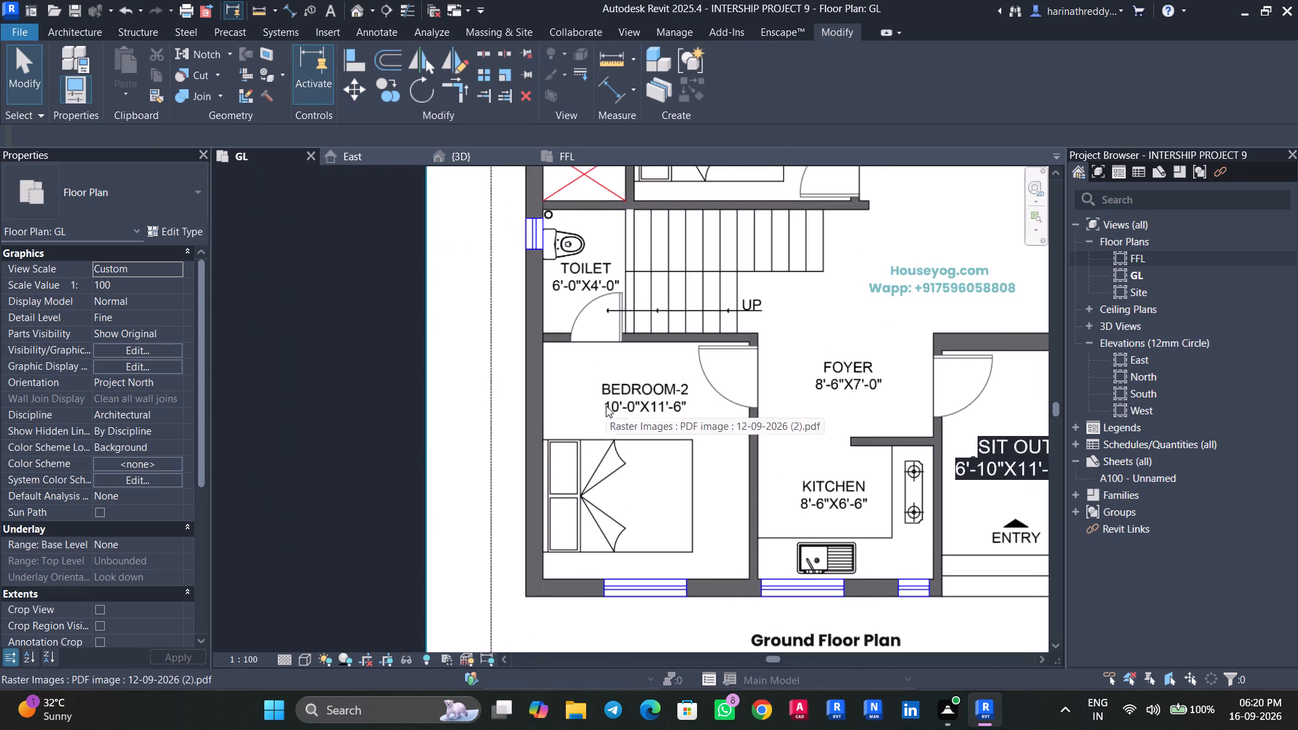
text(TX)
scroll(573, 374, up, 3)
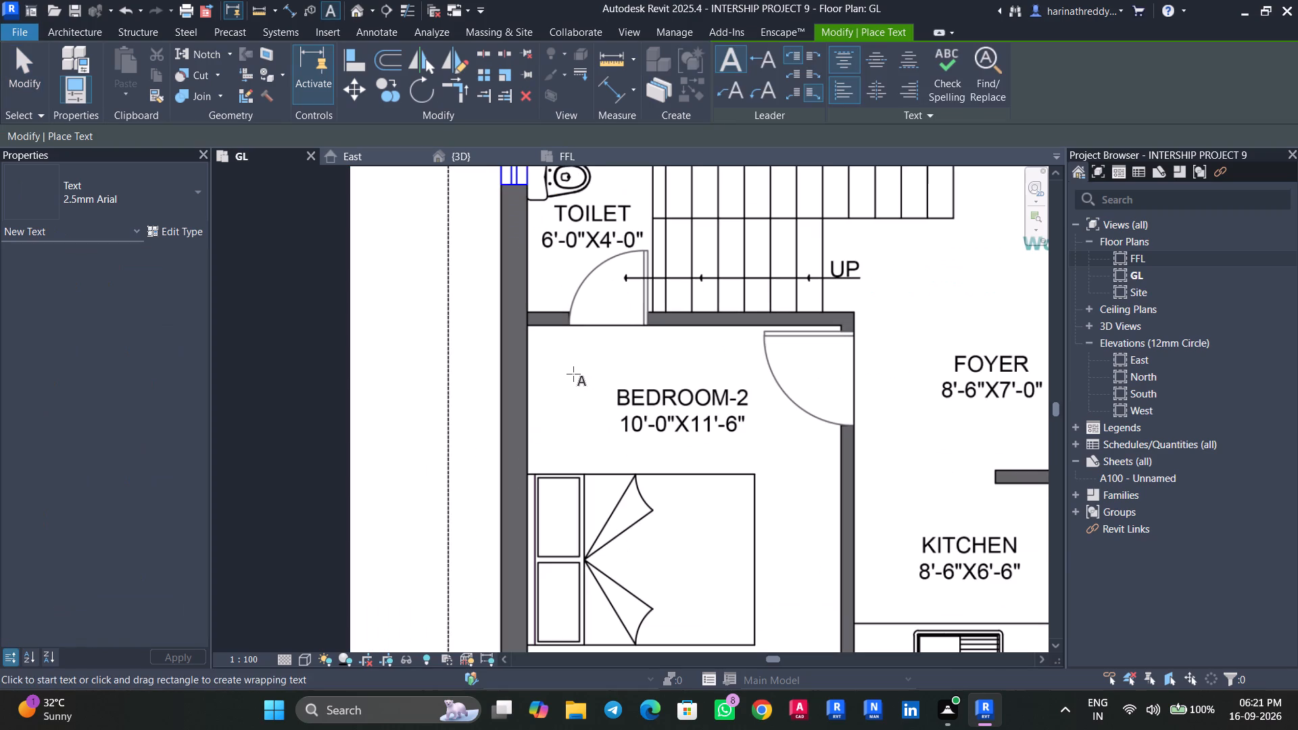
click(112, 201)
click(98, 300)
click(562, 357)
text(BEDROO)
text(M-2)
key(Return)
text(10')
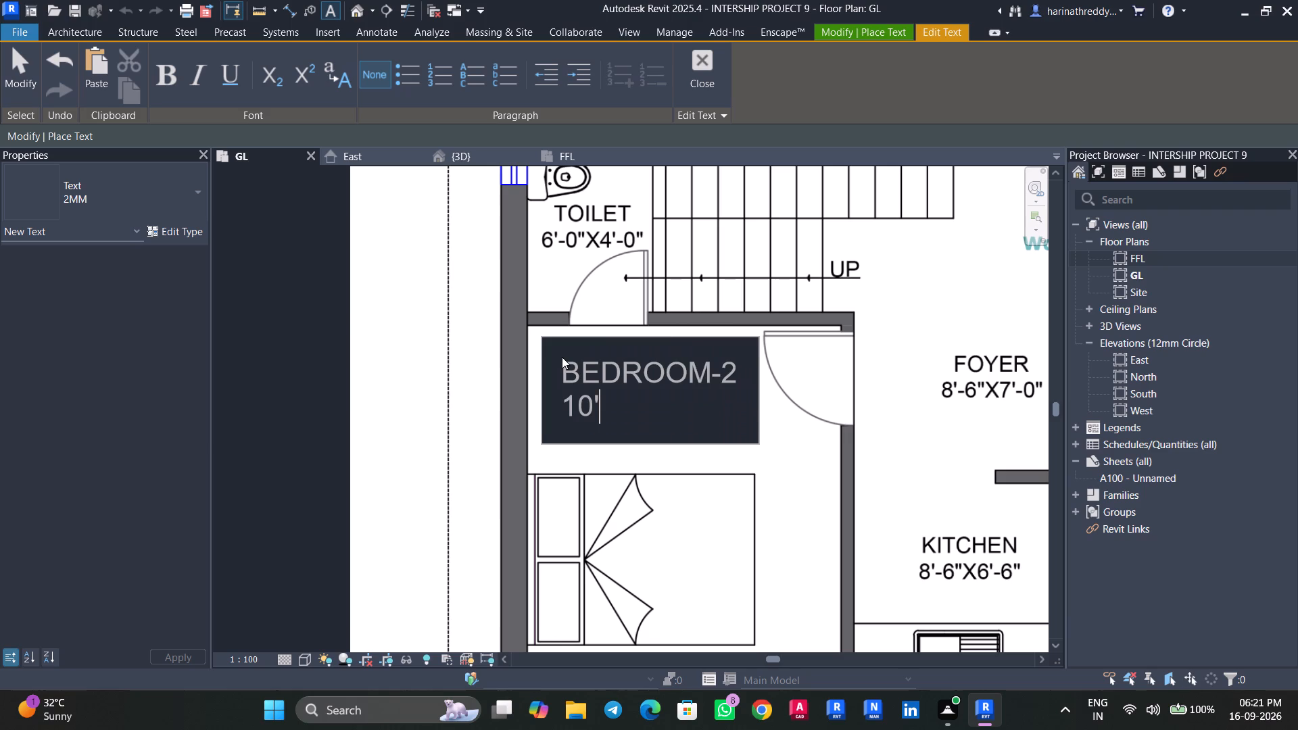
key(x)
text(11'-6")
click(807, 466)
key(Escape)
key(Escape)
Centre-align the BEDROOM-2 note and move it over the plan's printed bedroom label.
key(Tab)
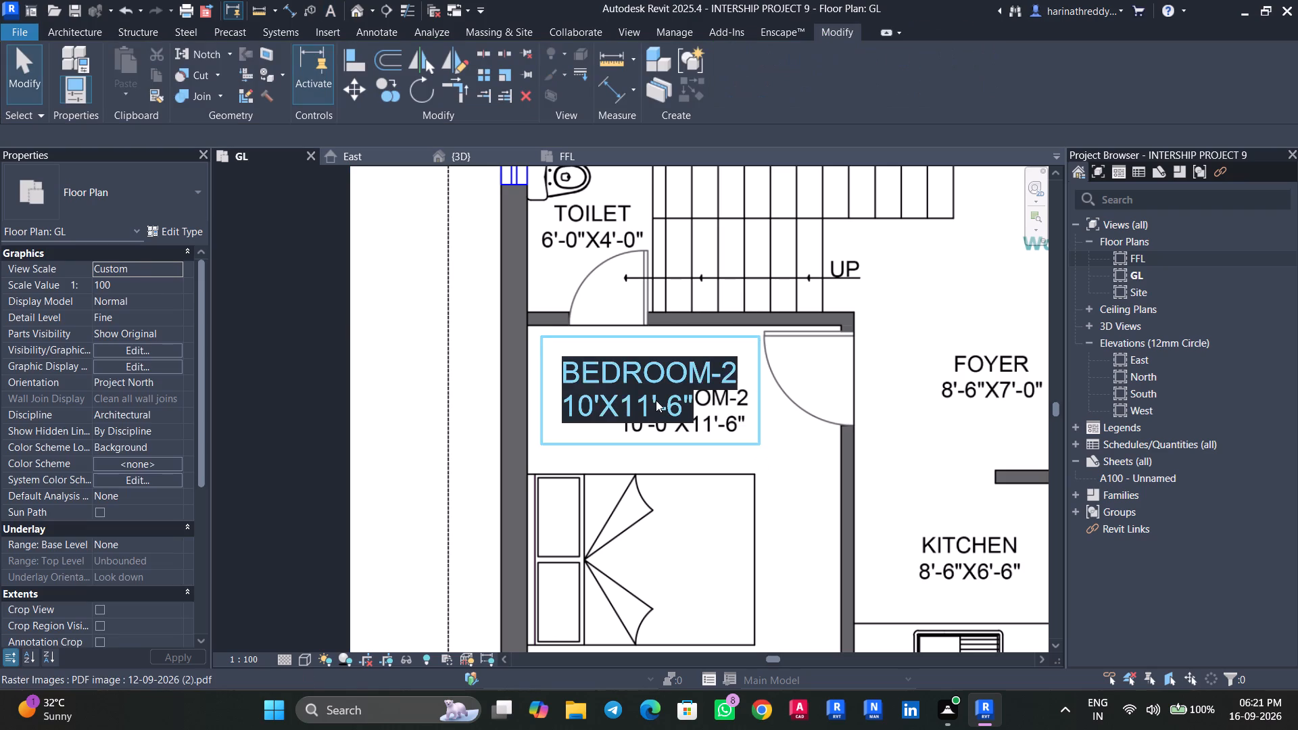
click(656, 400)
click(905, 87)
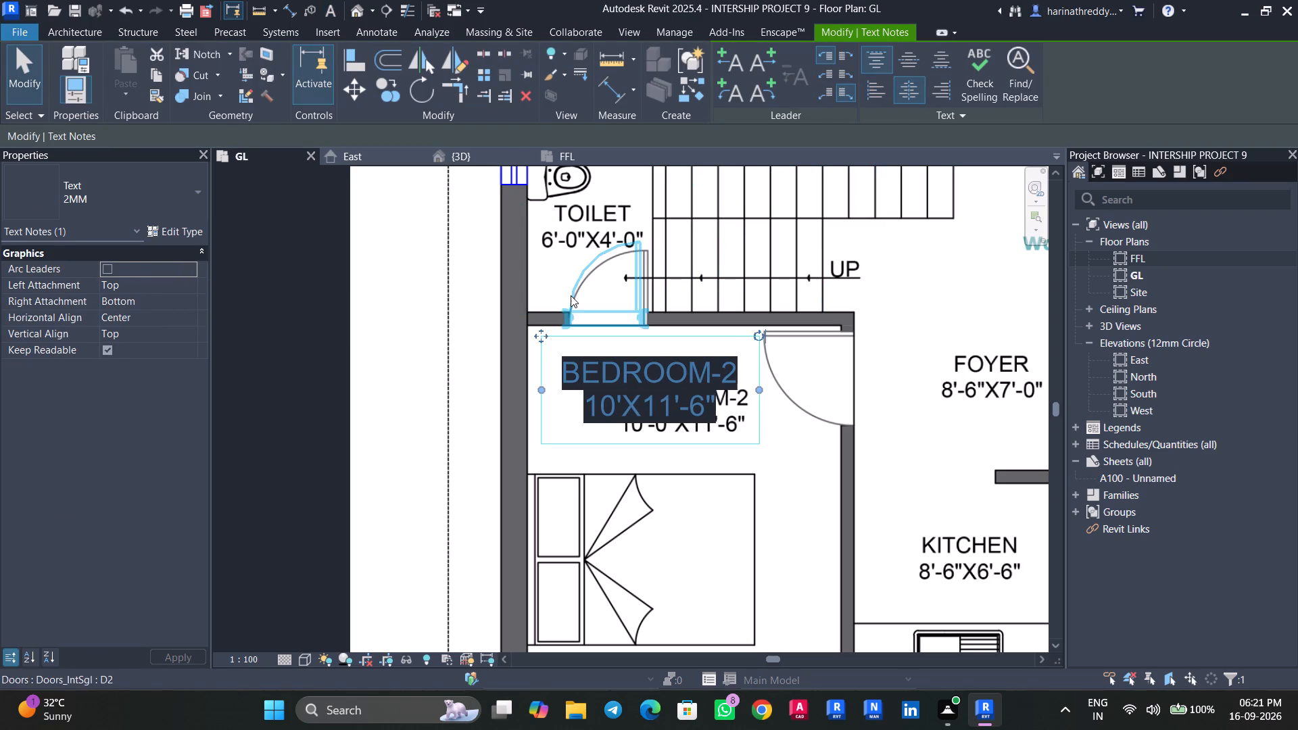
drag(543, 326, 553, 363)
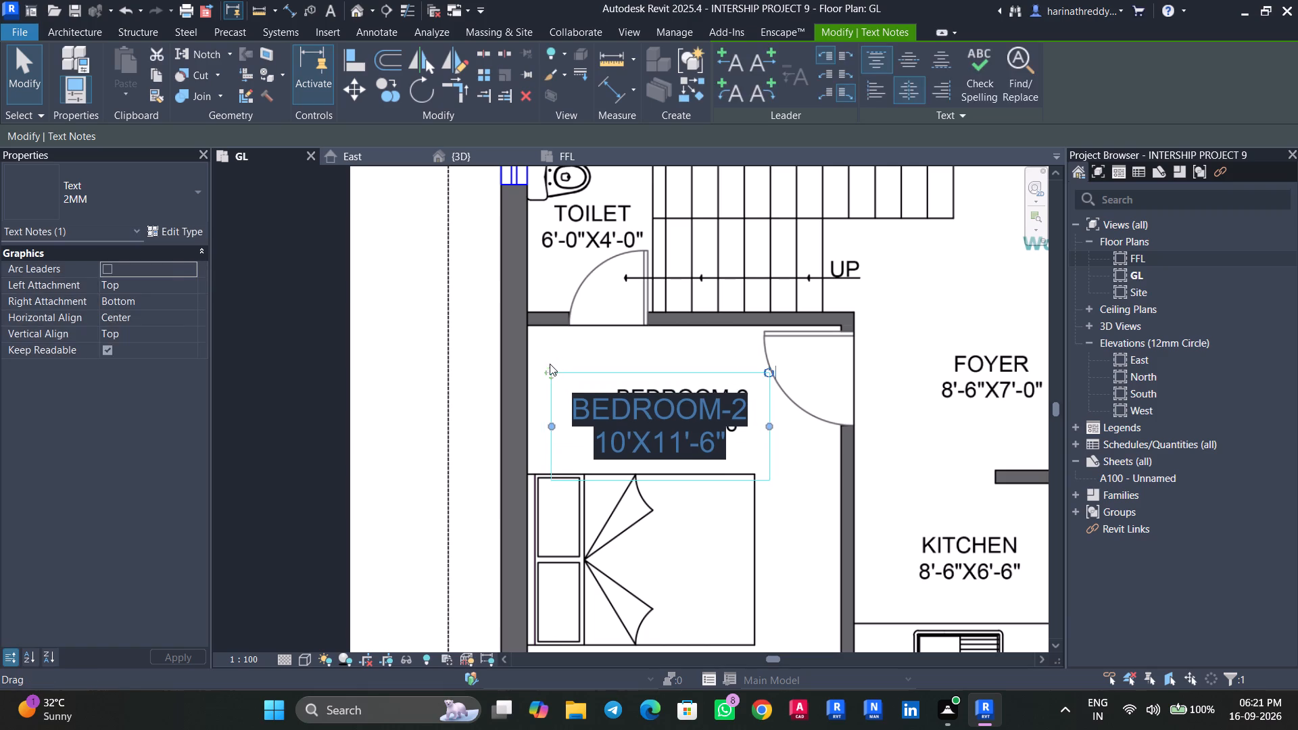
key(Escape)
key(Escape)
Copy the BEDROOM-2 note onto the printed labels of the Foyer, Living & Dining and Bedroom-1.
scroll(755, 416, down, 5)
middle_drag(835, 474, 626, 477)
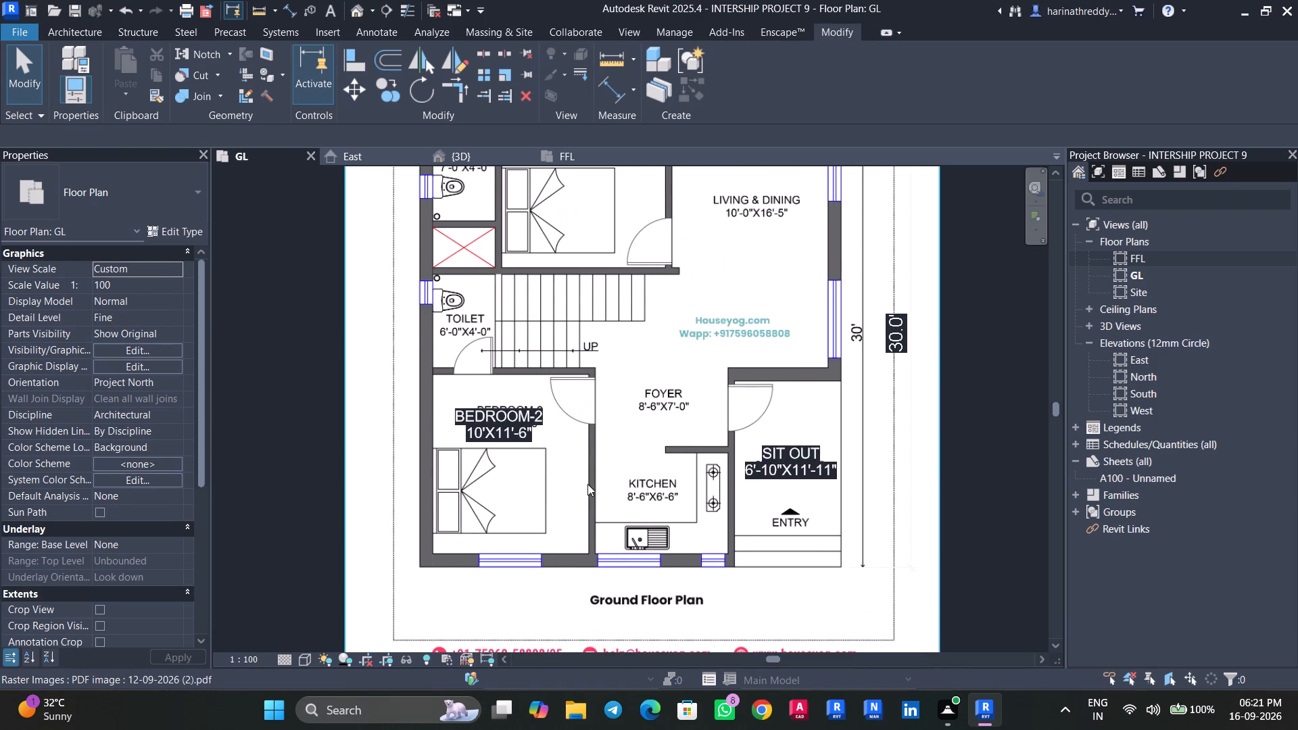
key(Tab)
ctrl+drag(514, 418, 677, 414)
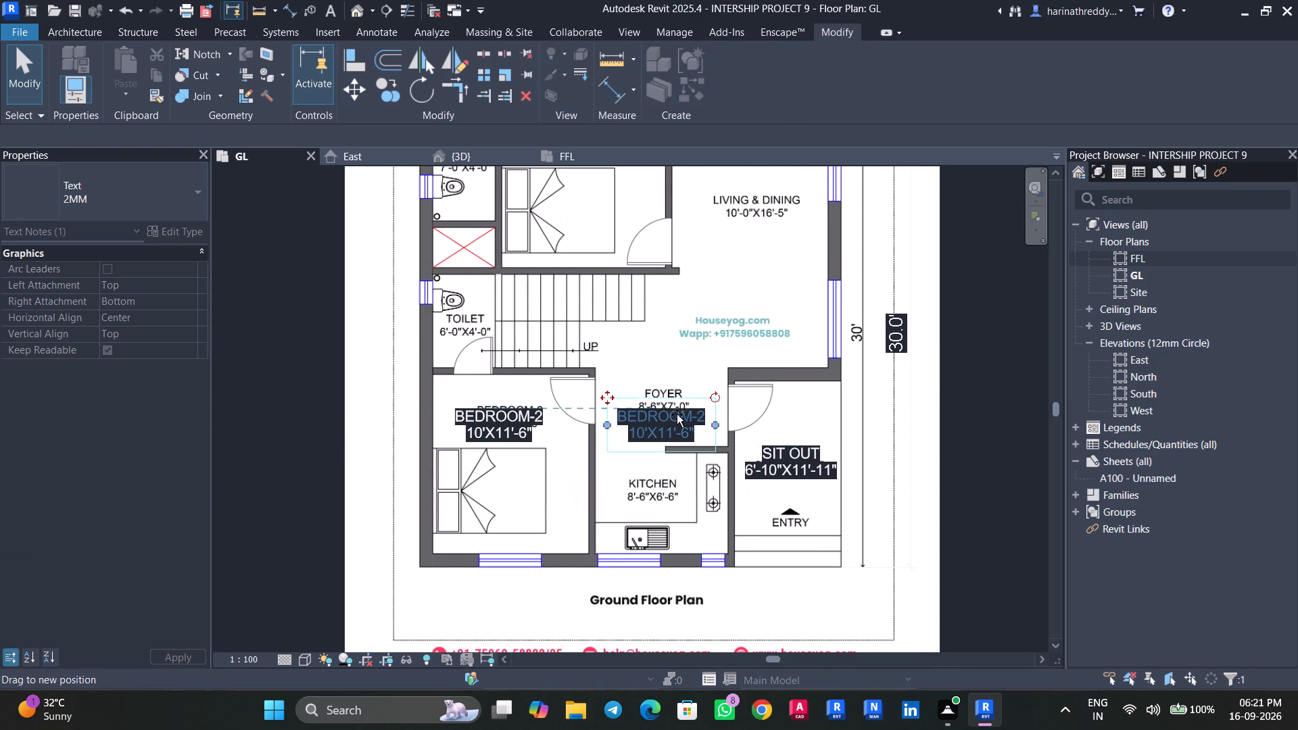
ctrl+drag(677, 414, 677, 398)
middle_drag(677, 398, 648, 553)
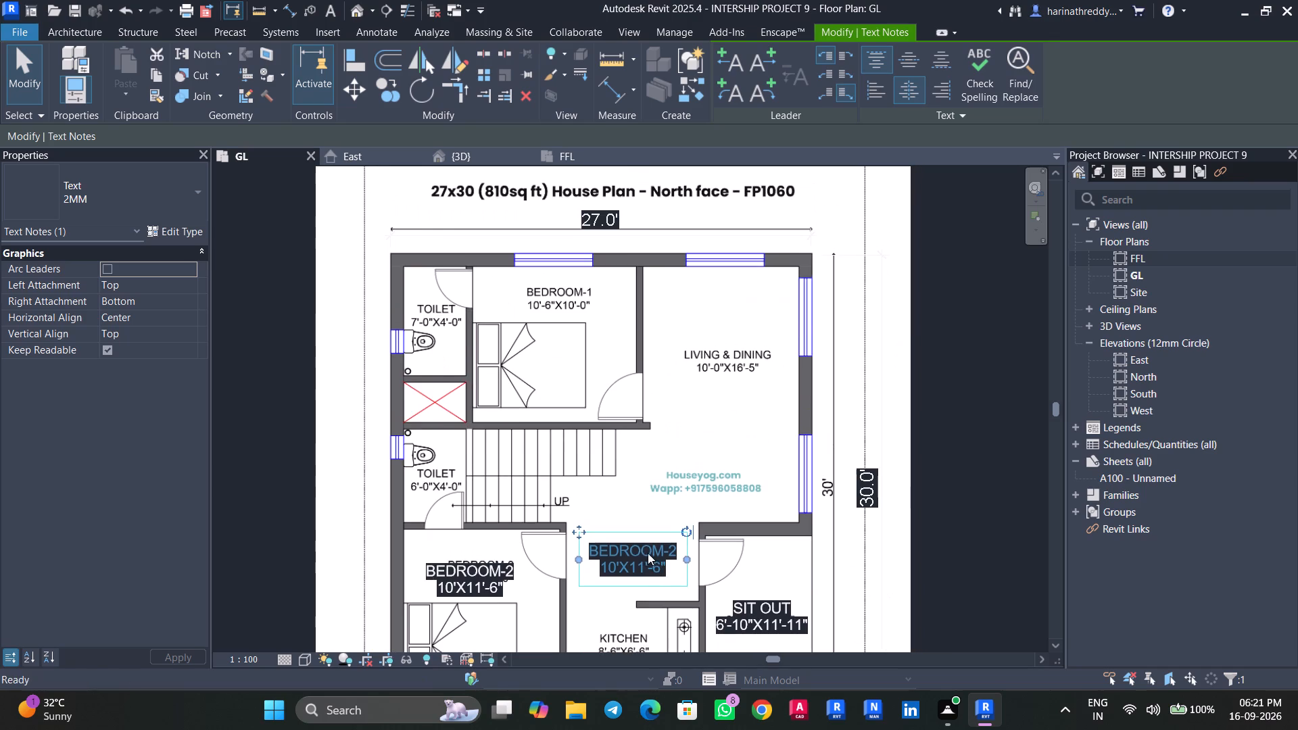
ctrl+drag(641, 554, 735, 362)
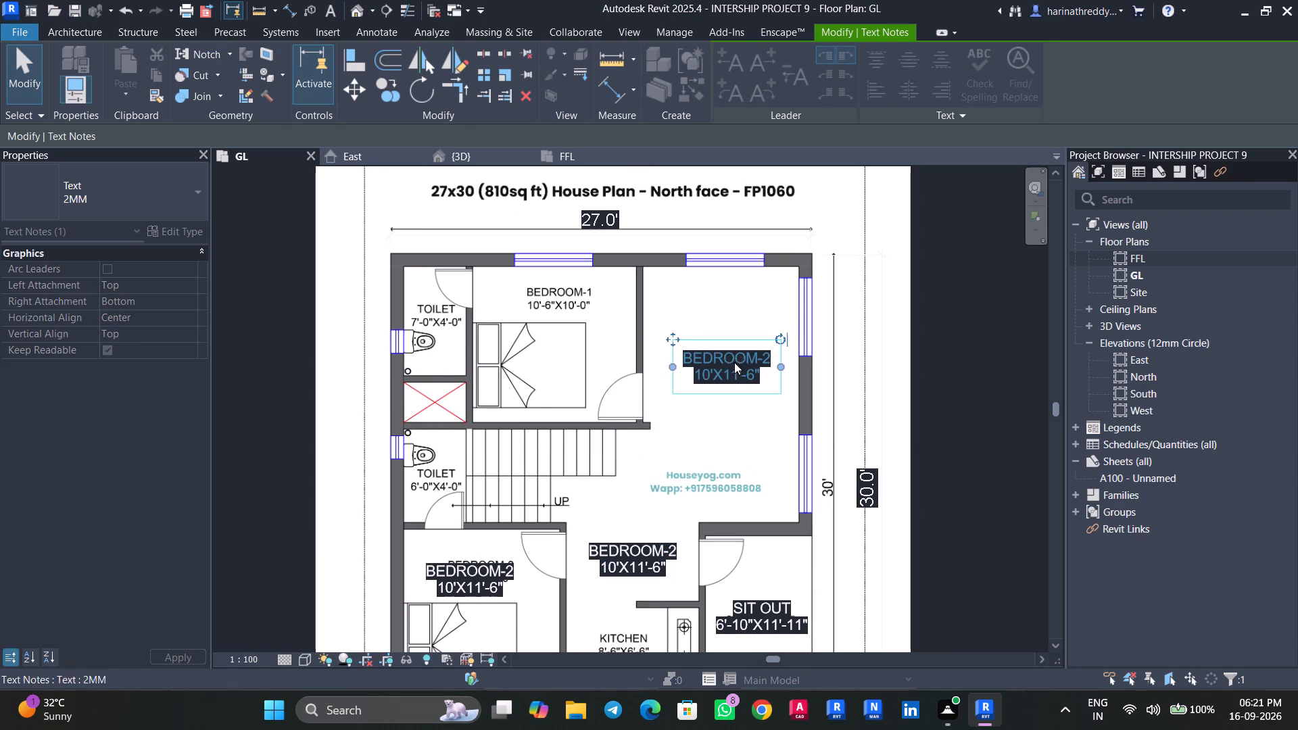
ctrl+drag(726, 369, 561, 297)
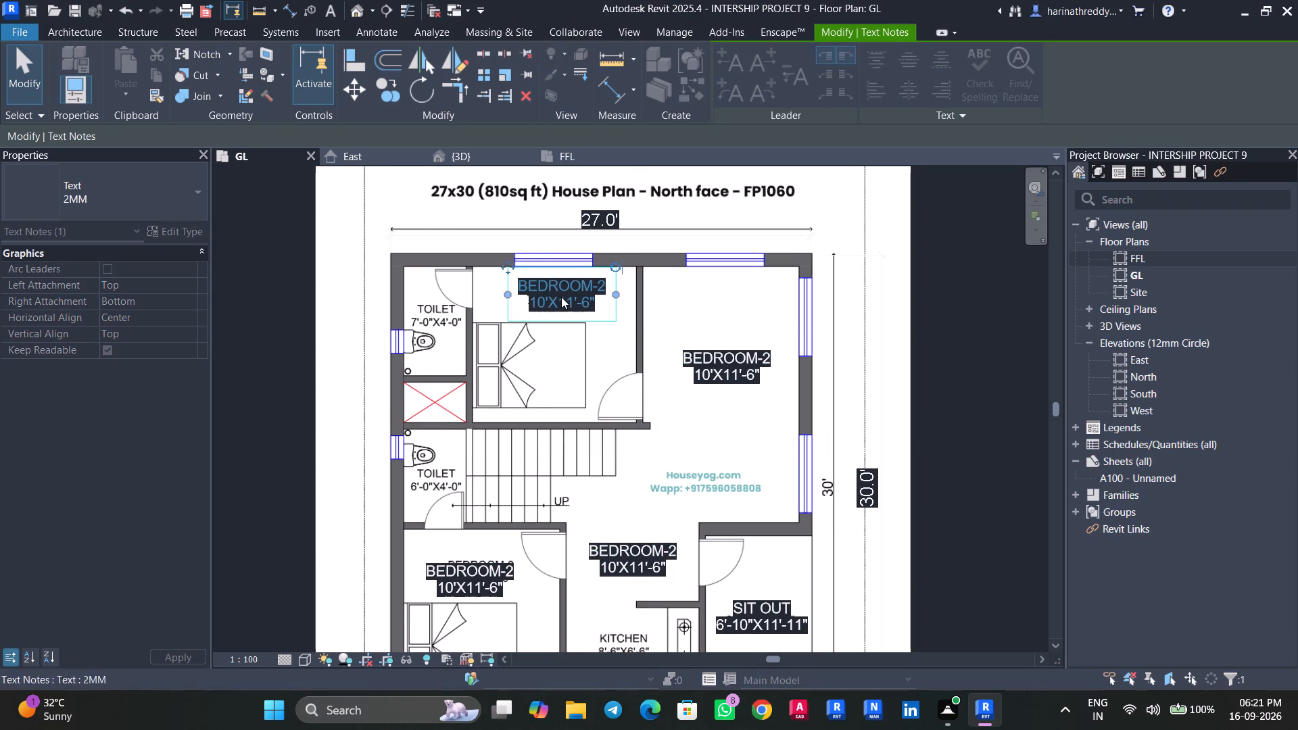
key(Escape)
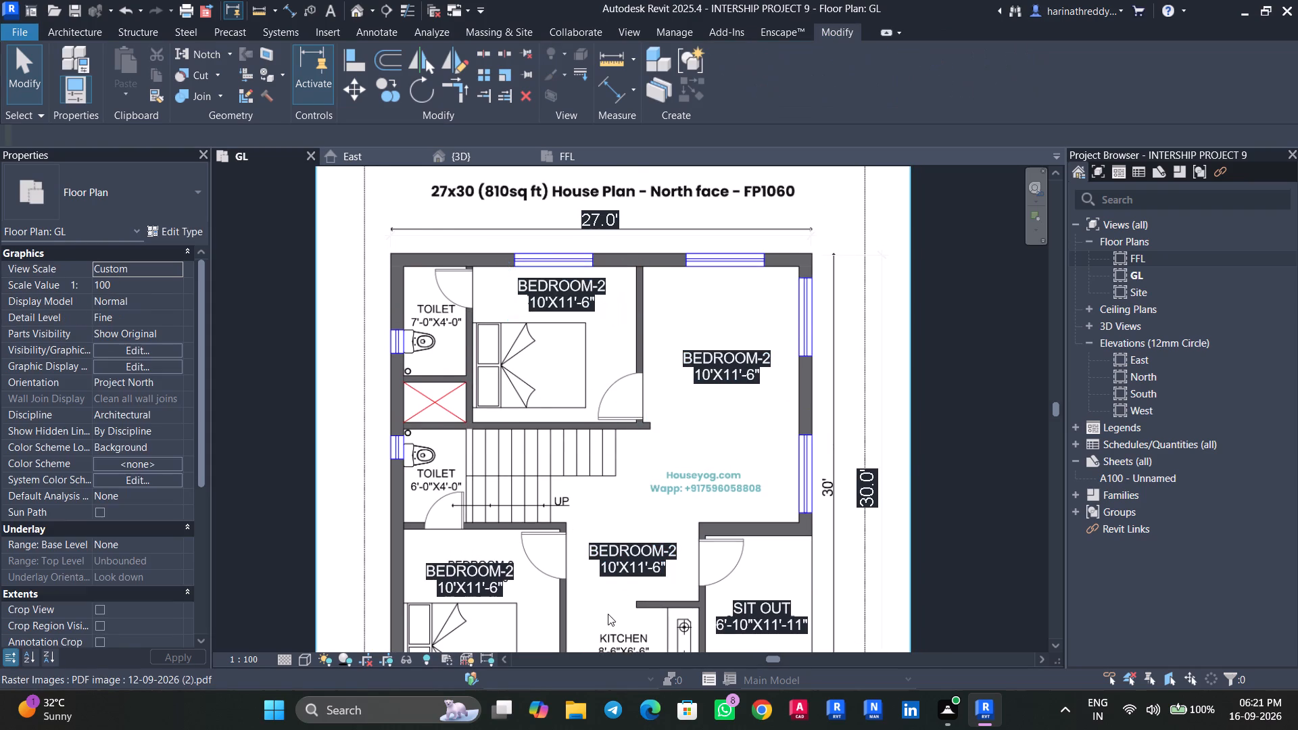
key(Escape)
Move the note copy in the foyer clear of the printed FOYER label, towards the Living & Dining area.
scroll(631, 581, up, 5)
key(Tab)
click(648, 556)
click(648, 556)
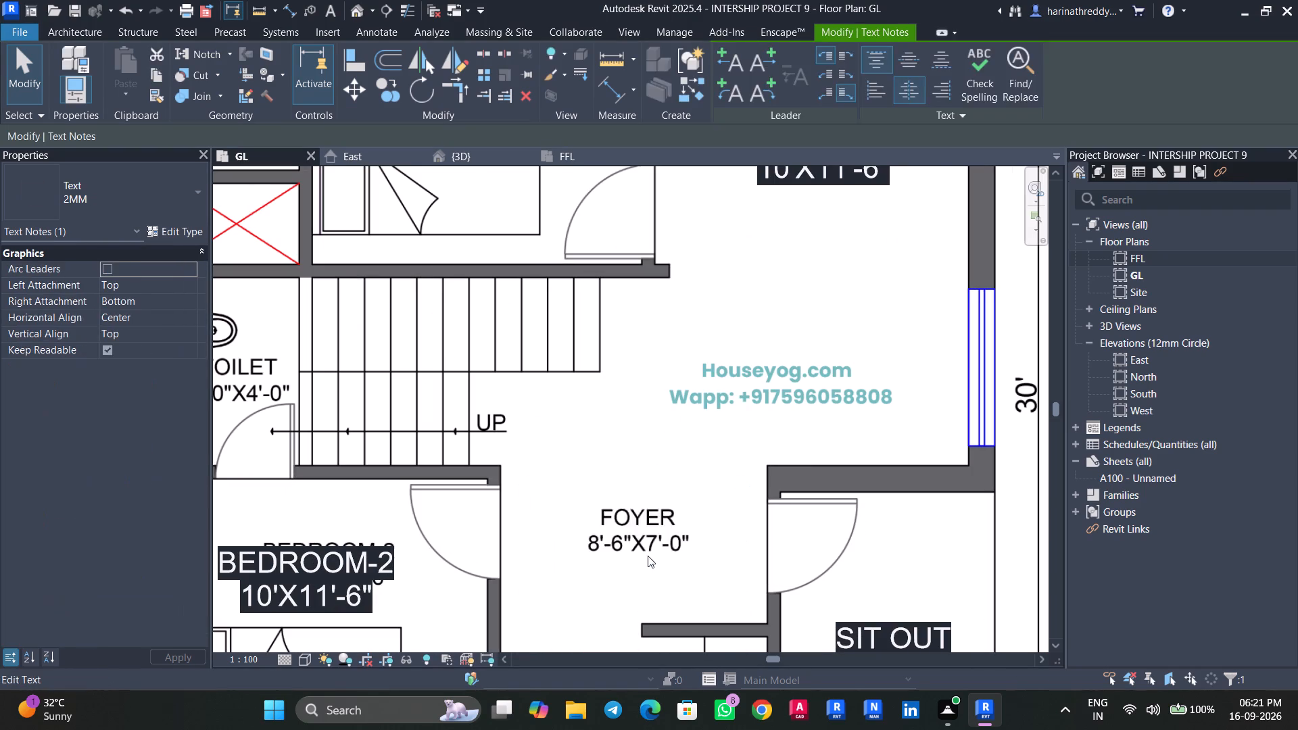
key(Escape)
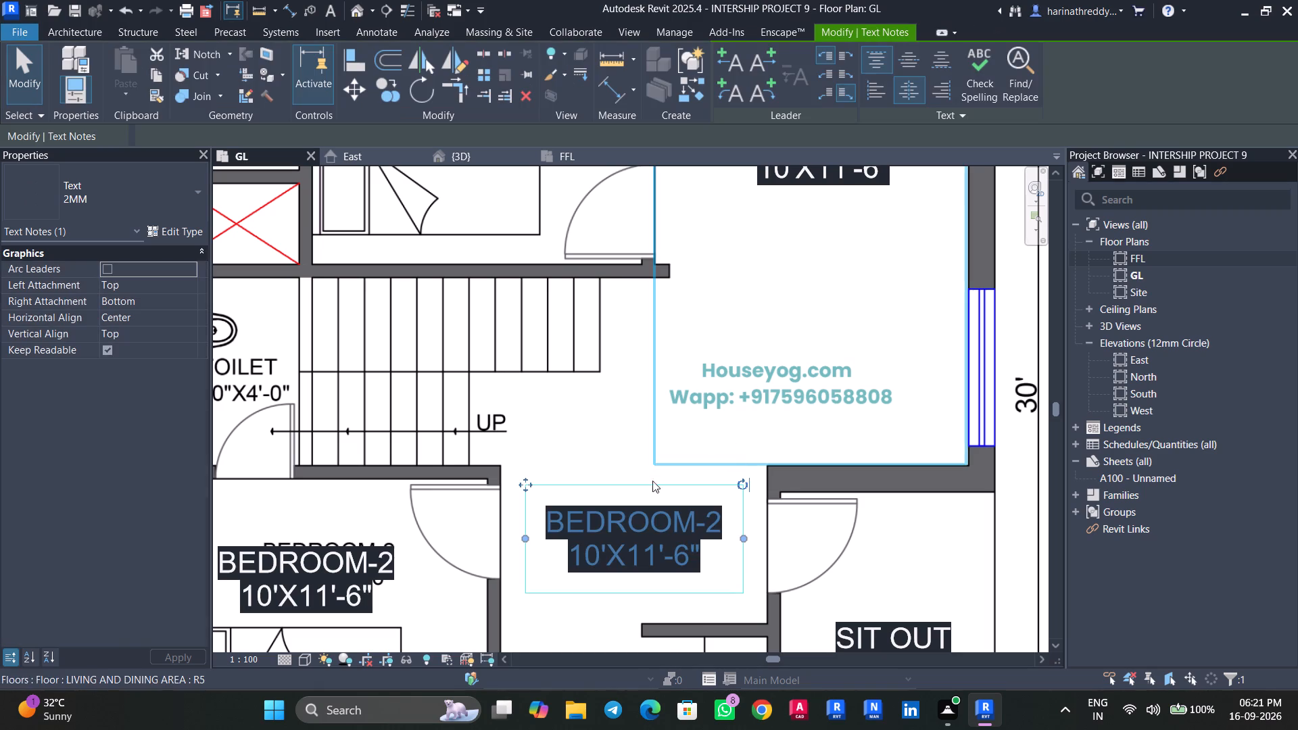
drag(527, 485, 536, 368)
Replace the first line of the foyer note copy with FOYER.
click(682, 410)
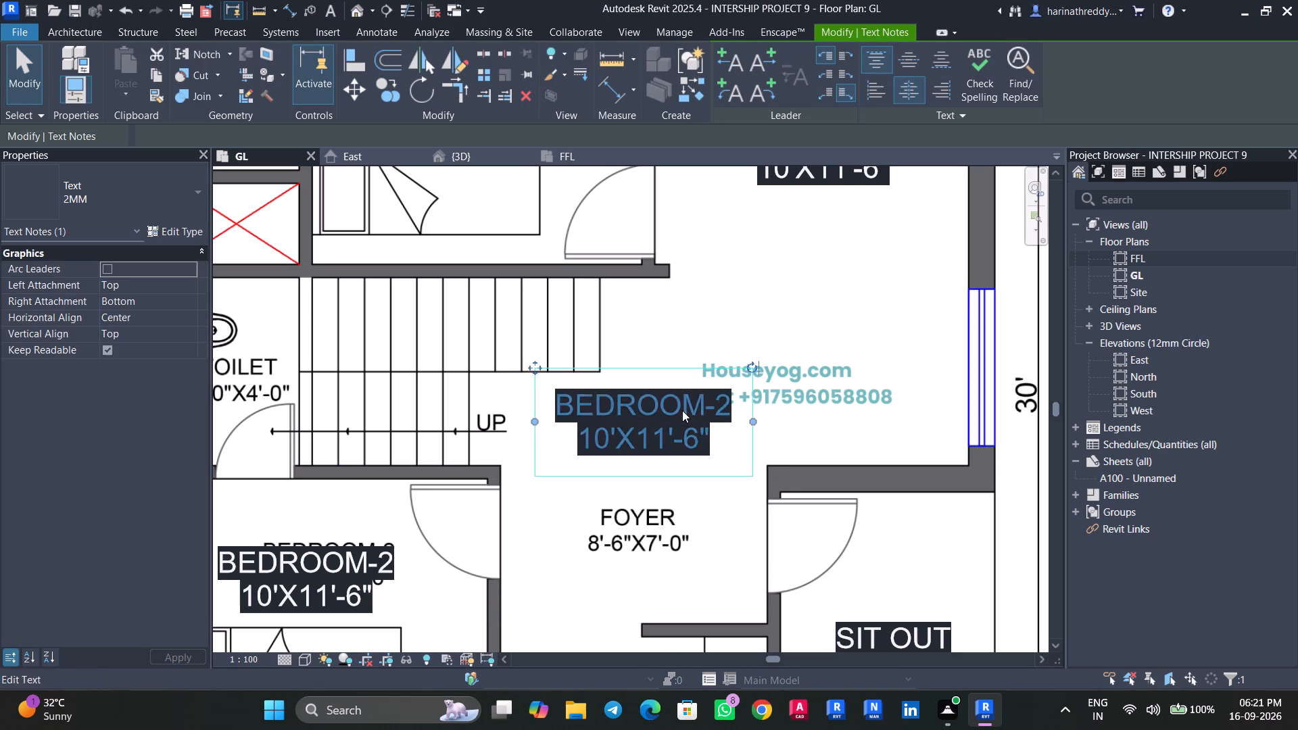
triple_click(736, 416)
double_click(729, 409)
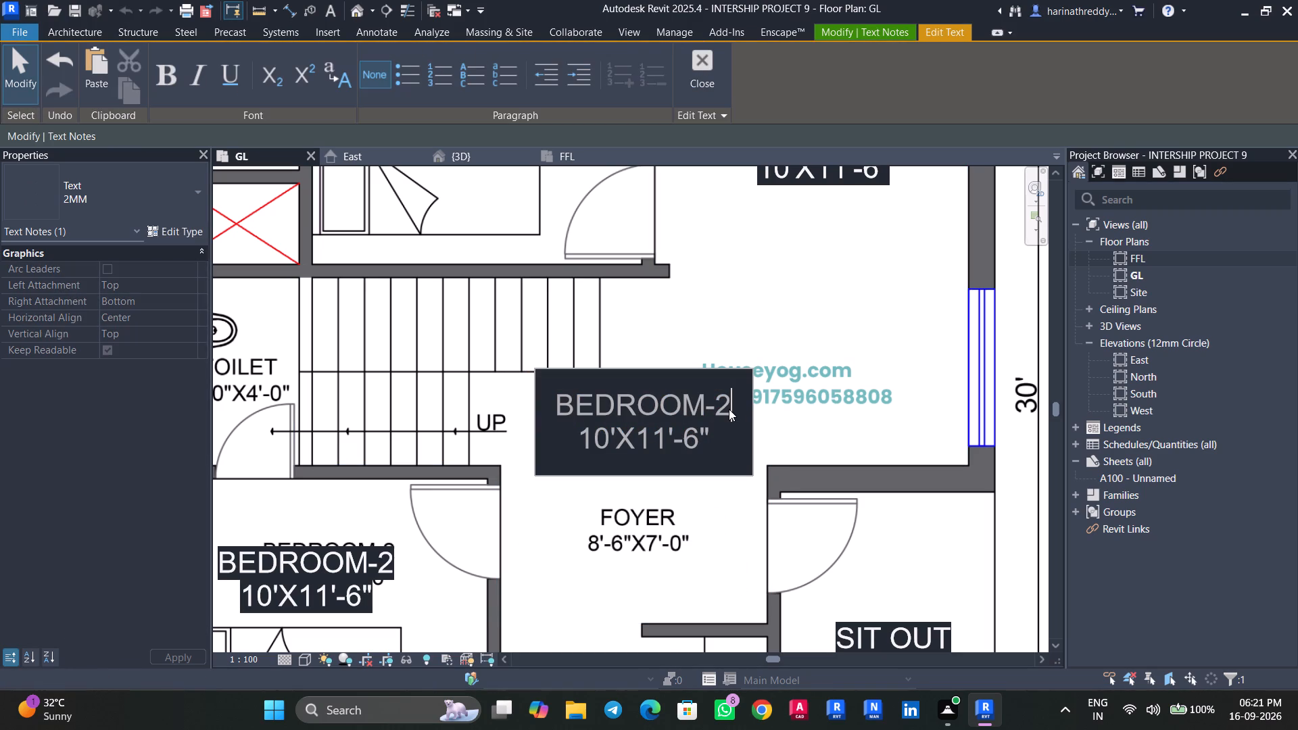
click(729, 409)
click(729, 409)
drag(729, 408, 550, 407)
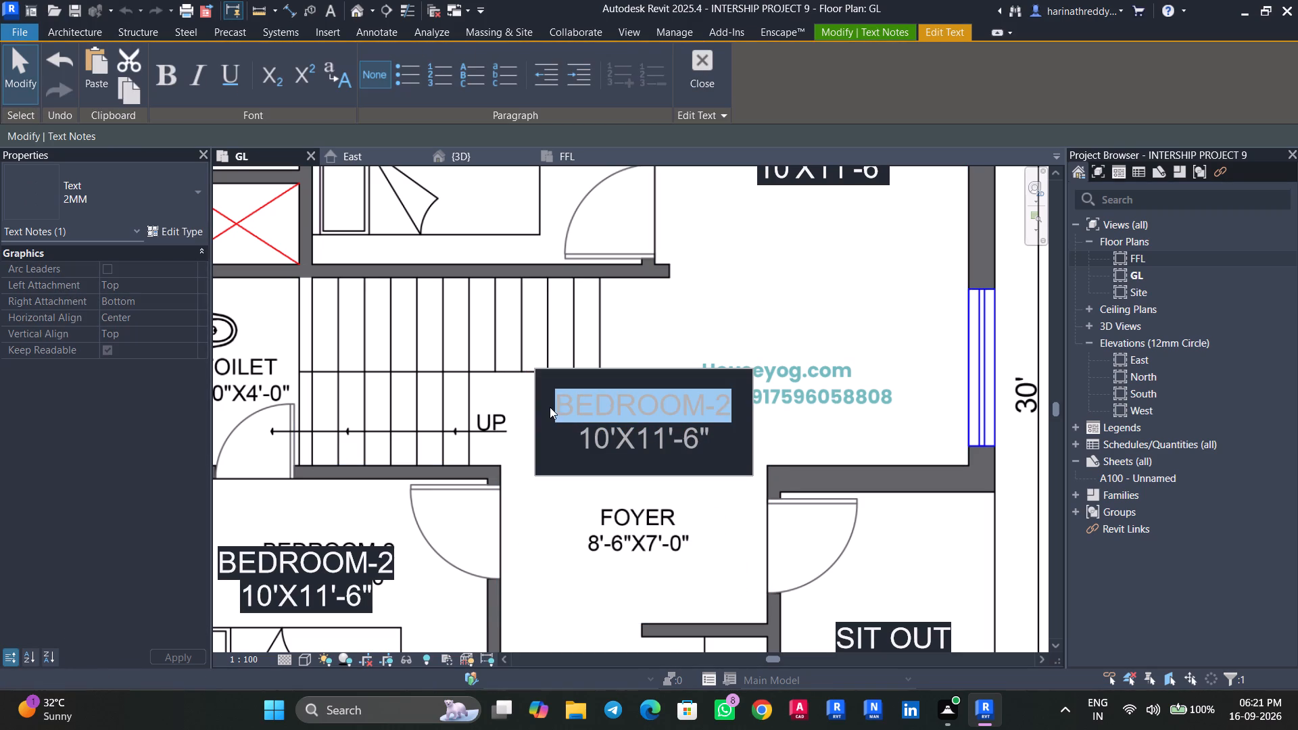
drag(550, 407, 547, 406)
text(FOYER)
Change the second line of the FOYER note to 8'-6"X7'.
click(590, 434)
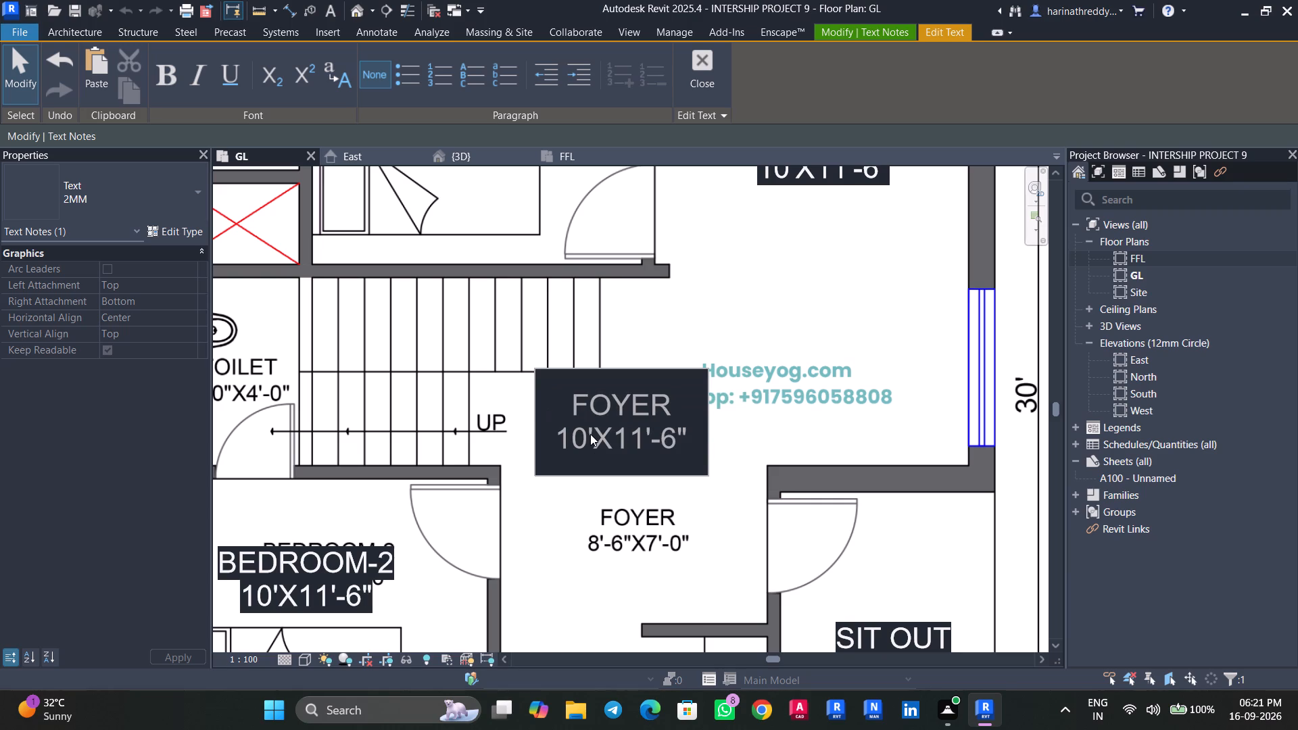
key(BackSpace)
key(BackSpace)
key(8)
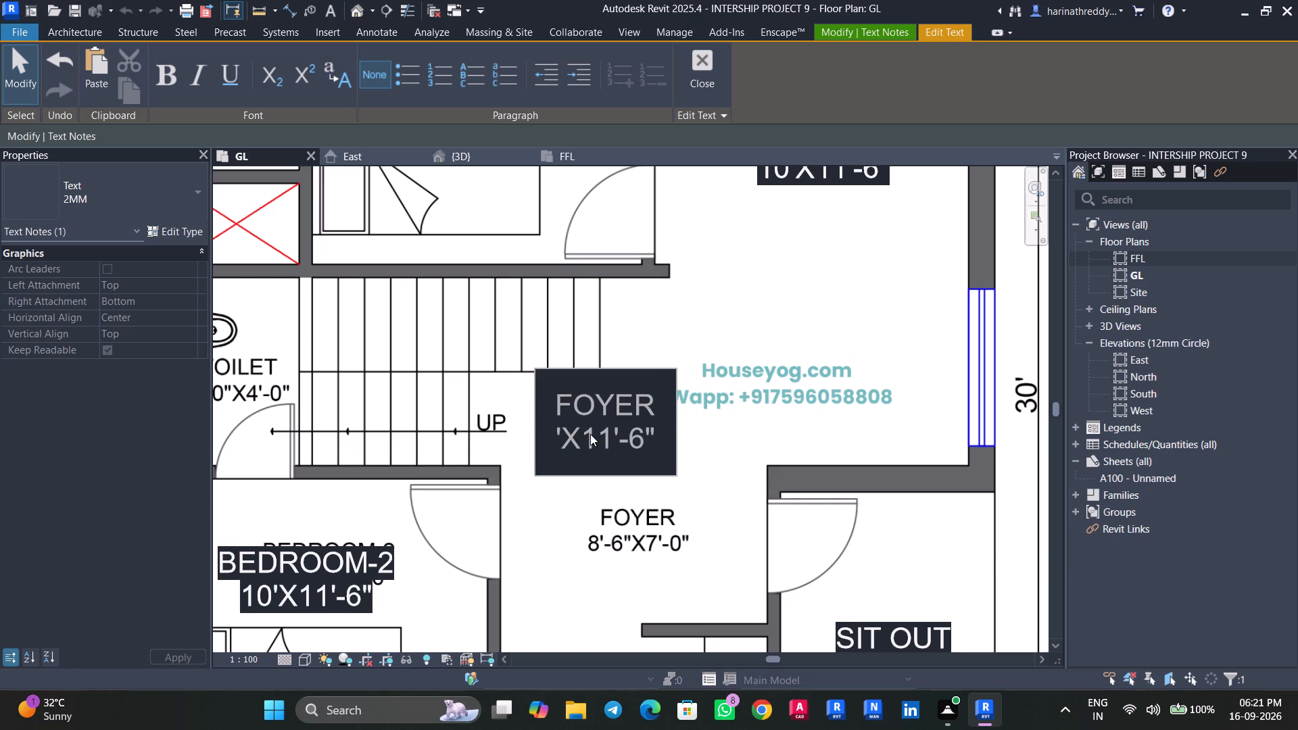
key(Right)
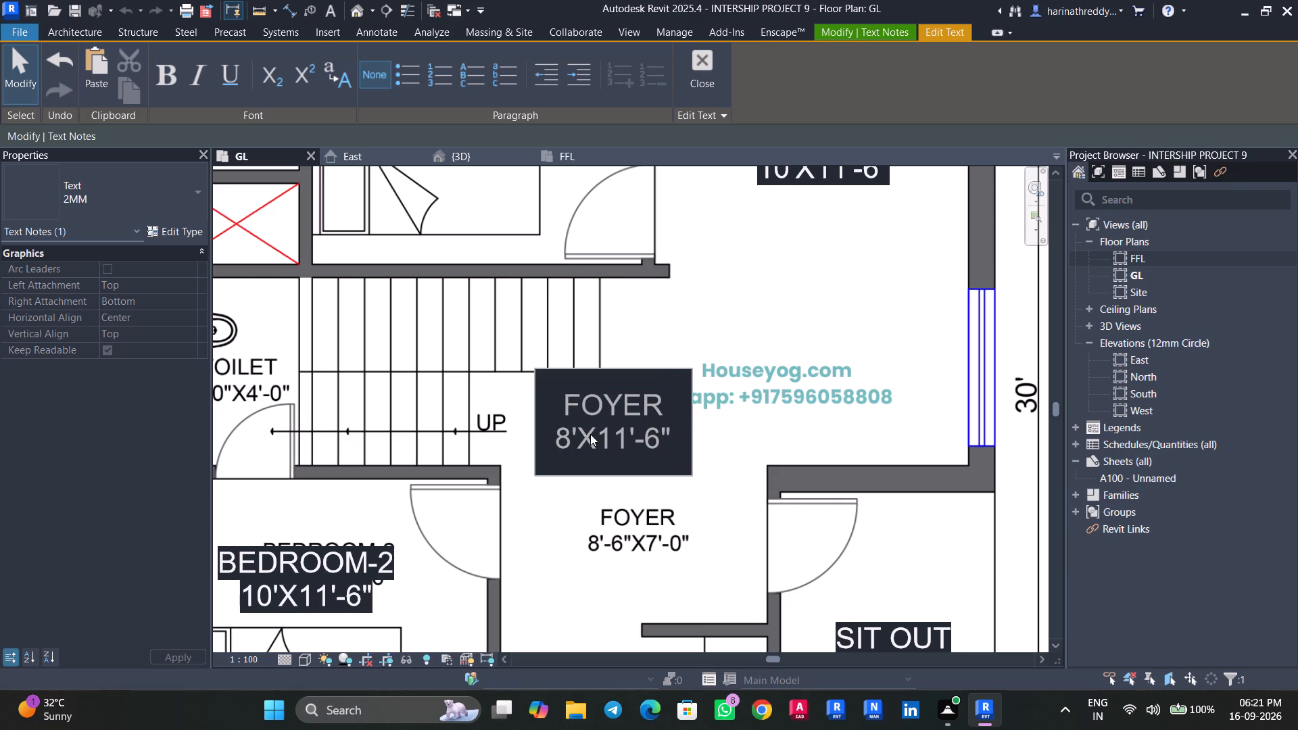
text(-6")
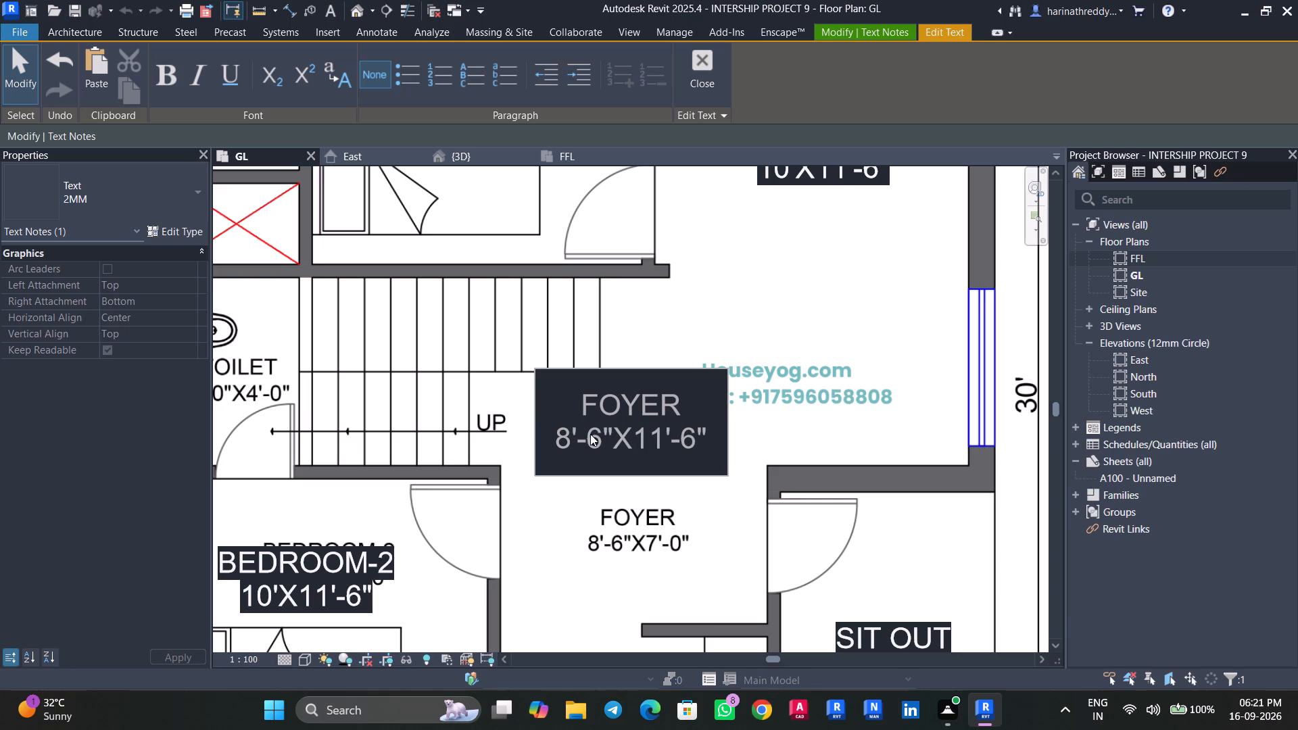
click(697, 438)
click(704, 438)
key(BackSpace)
key(BackSpace)
key(BackSpace)
key(BackSpace)
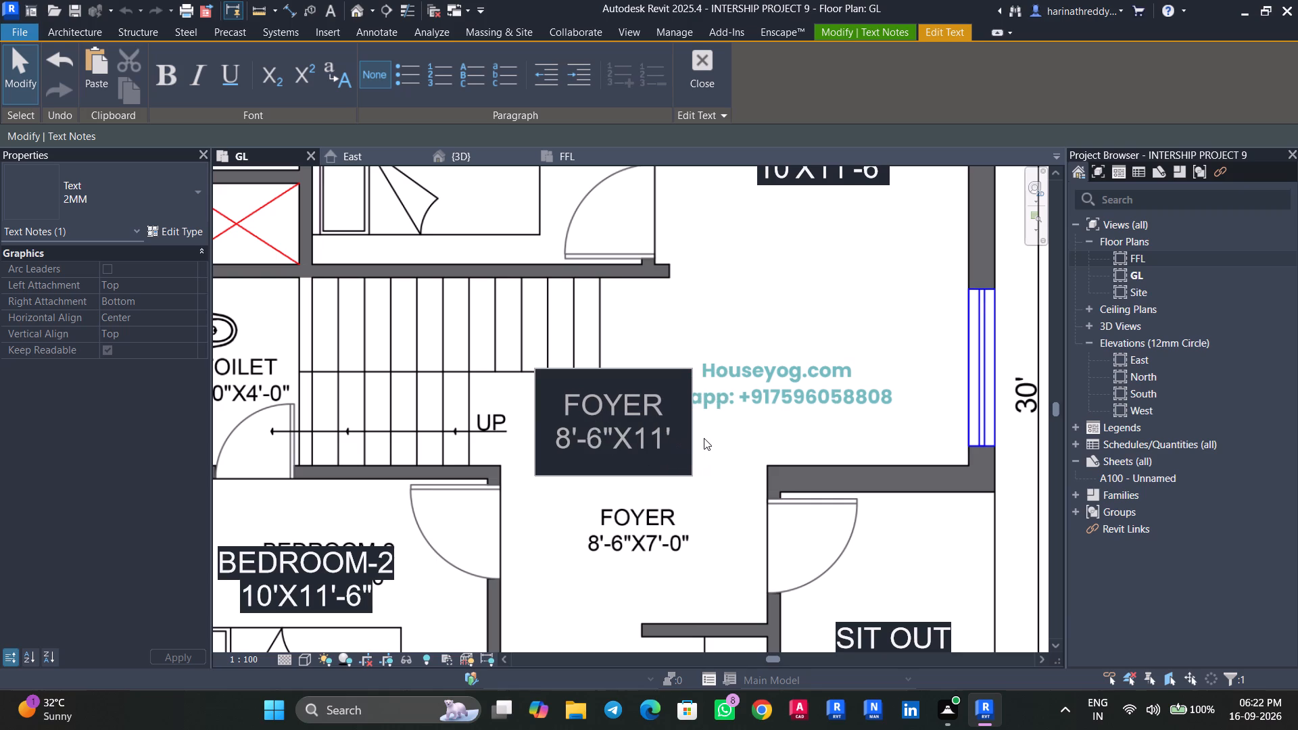
key(BackSpace)
key(BackSpace)
text(7')
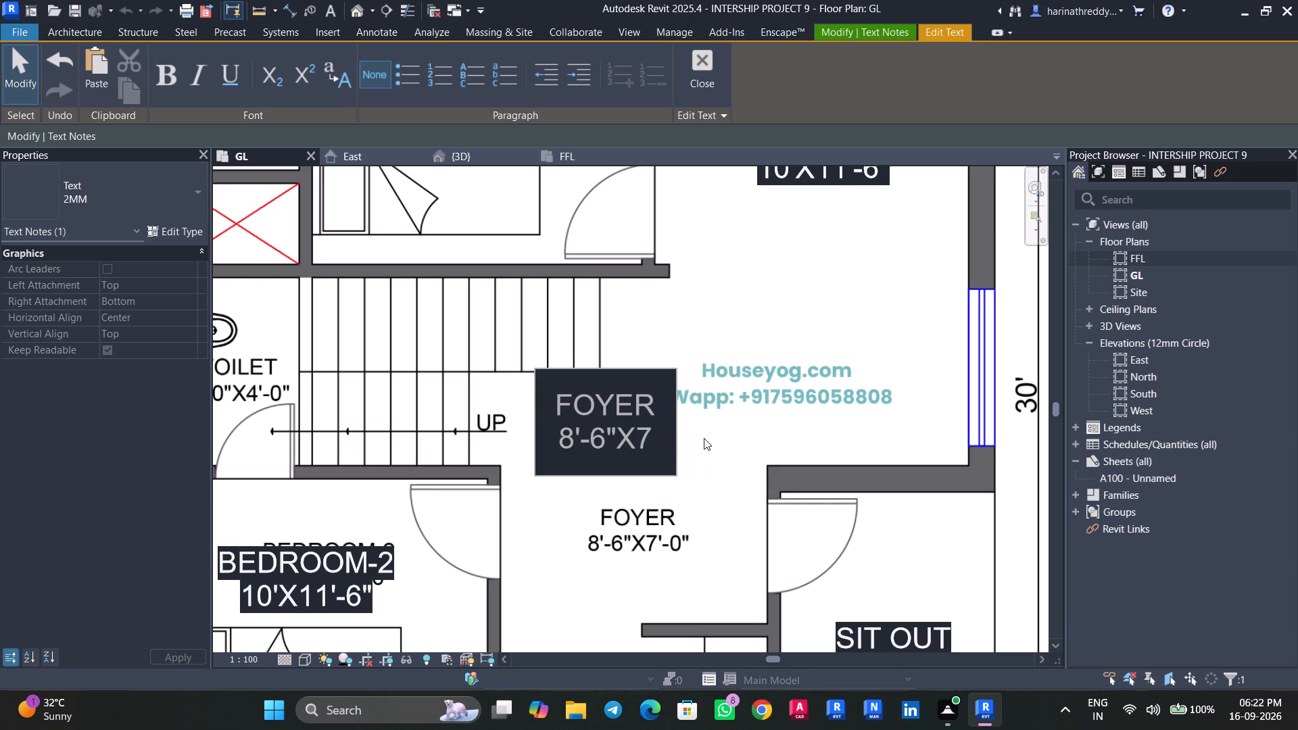
click(728, 447)
Move the FOYER note back over the plan's printed foyer label.
drag(575, 366, 575, 399)
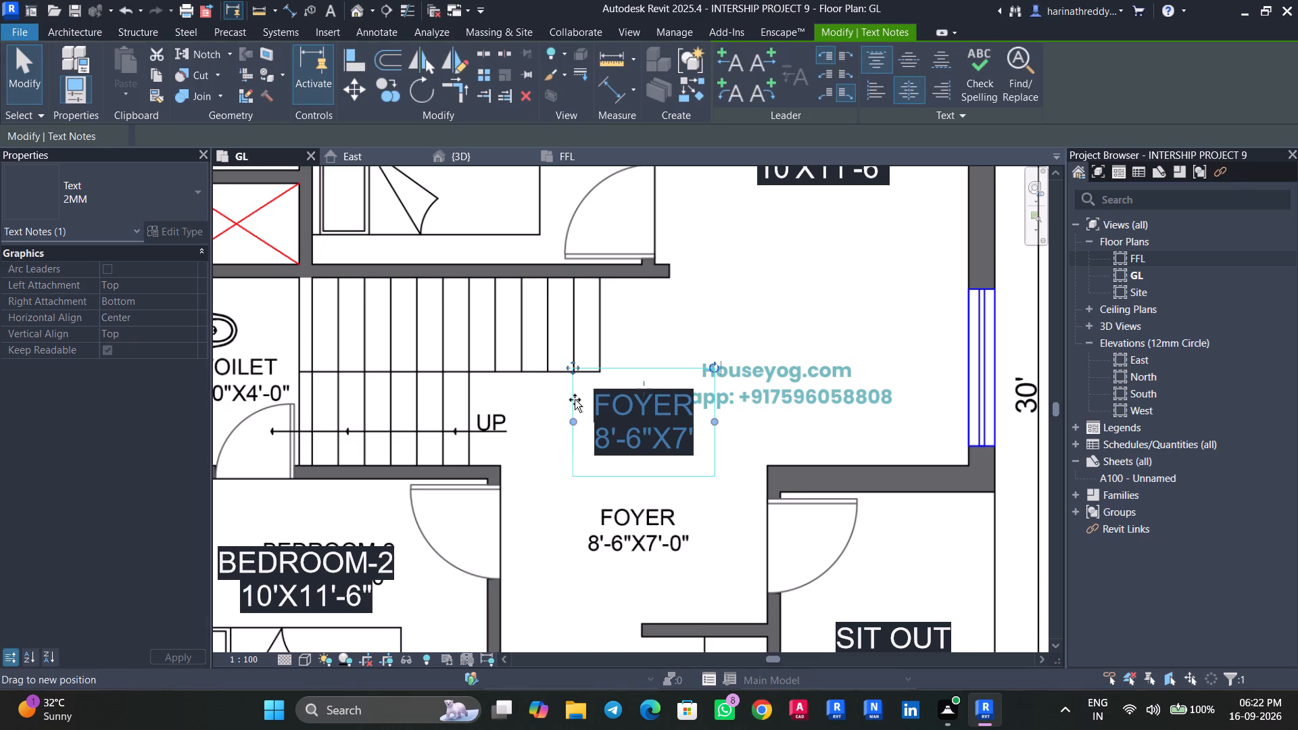
drag(575, 399, 580, 483)
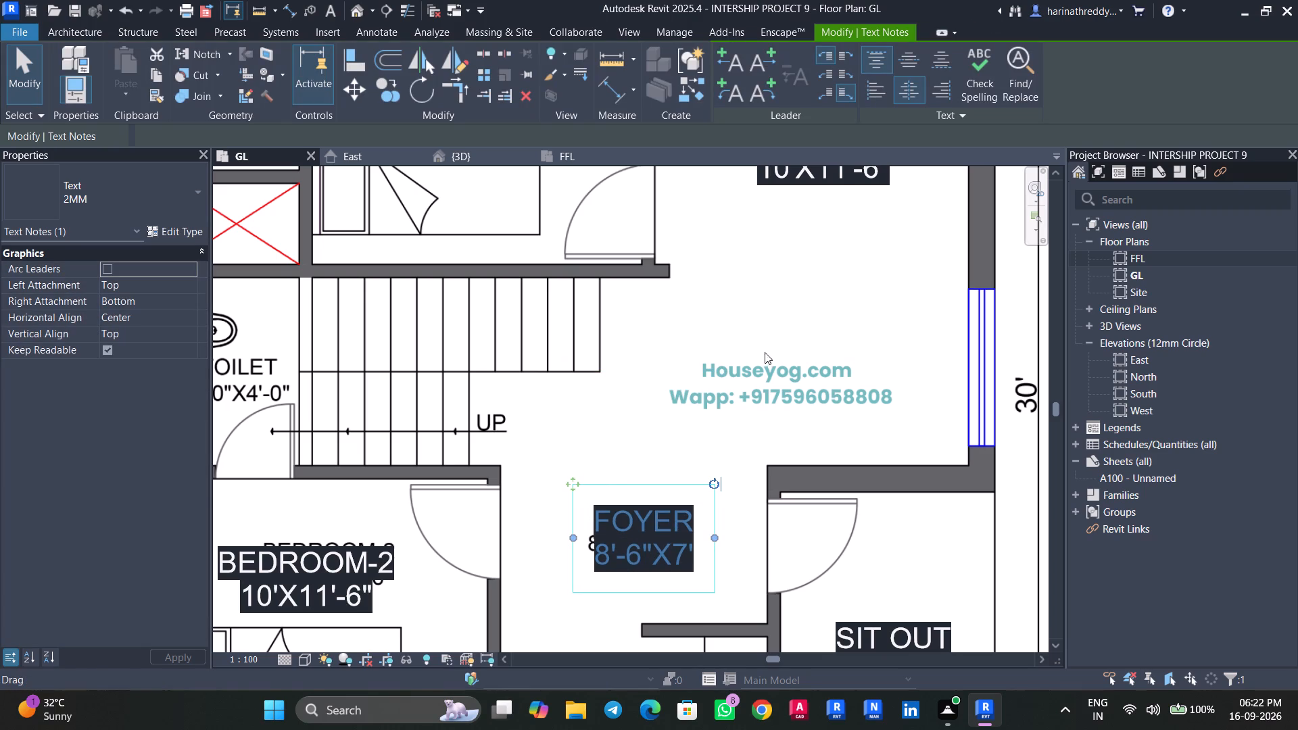
Move the note copy in Living & Dining just below the plan's printed room label.
middle_drag(788, 315, 763, 594)
click(767, 425)
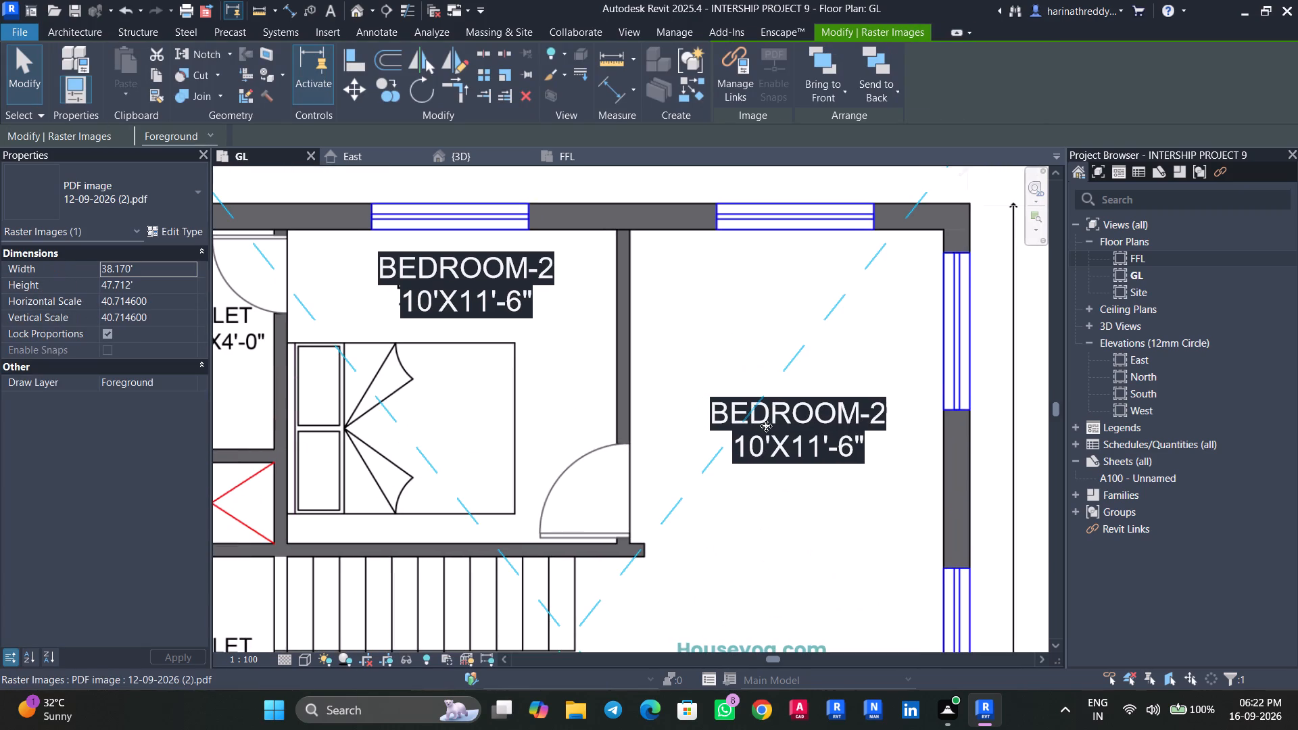
key(Tab)
click(766, 437)
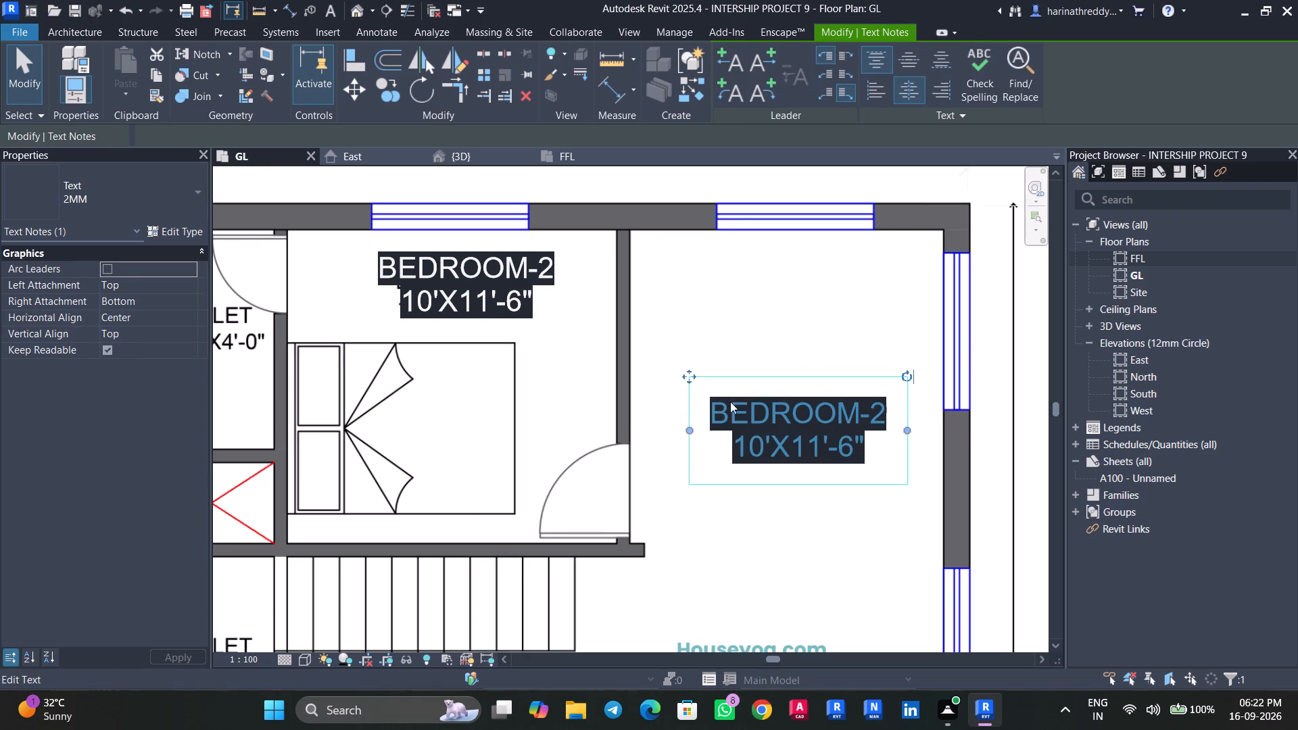
drag(689, 376, 696, 489)
Replace the first line of the note copy in the living room with LIVING & DINING.
click(865, 533)
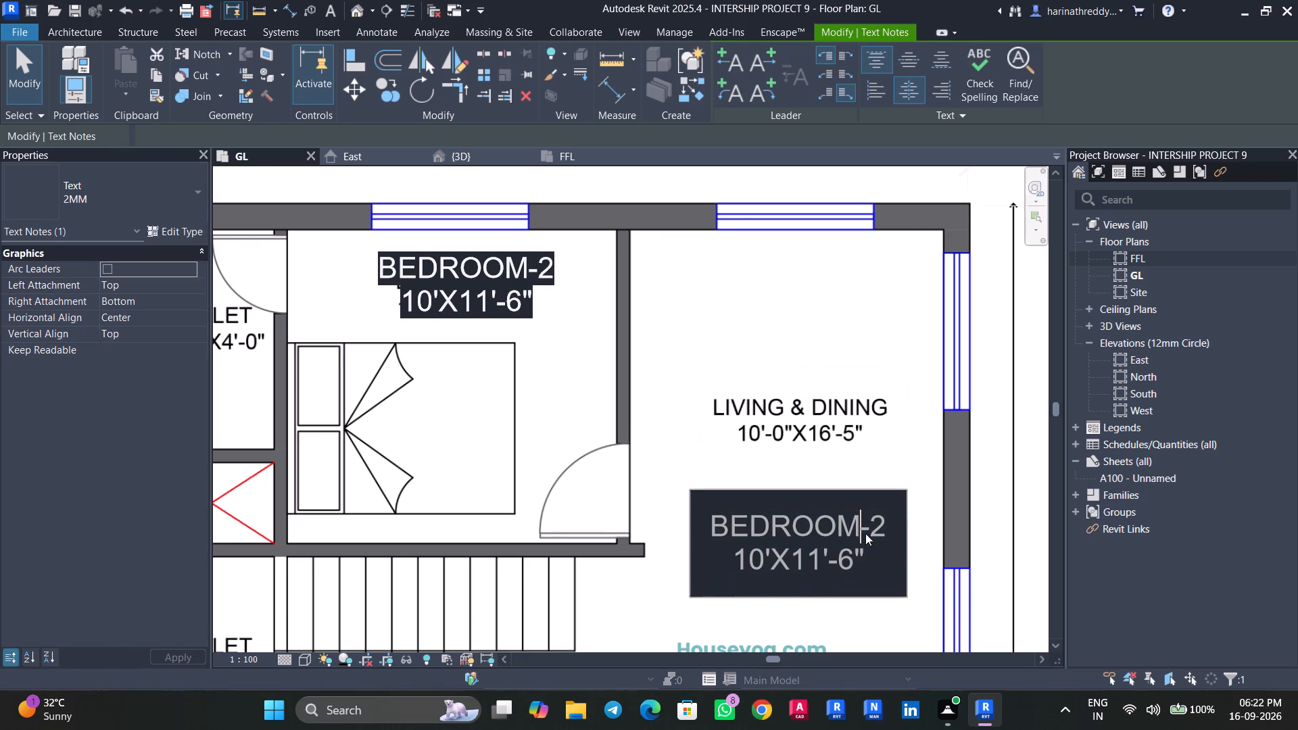
double_click(888, 523)
click(888, 523)
double_click(884, 525)
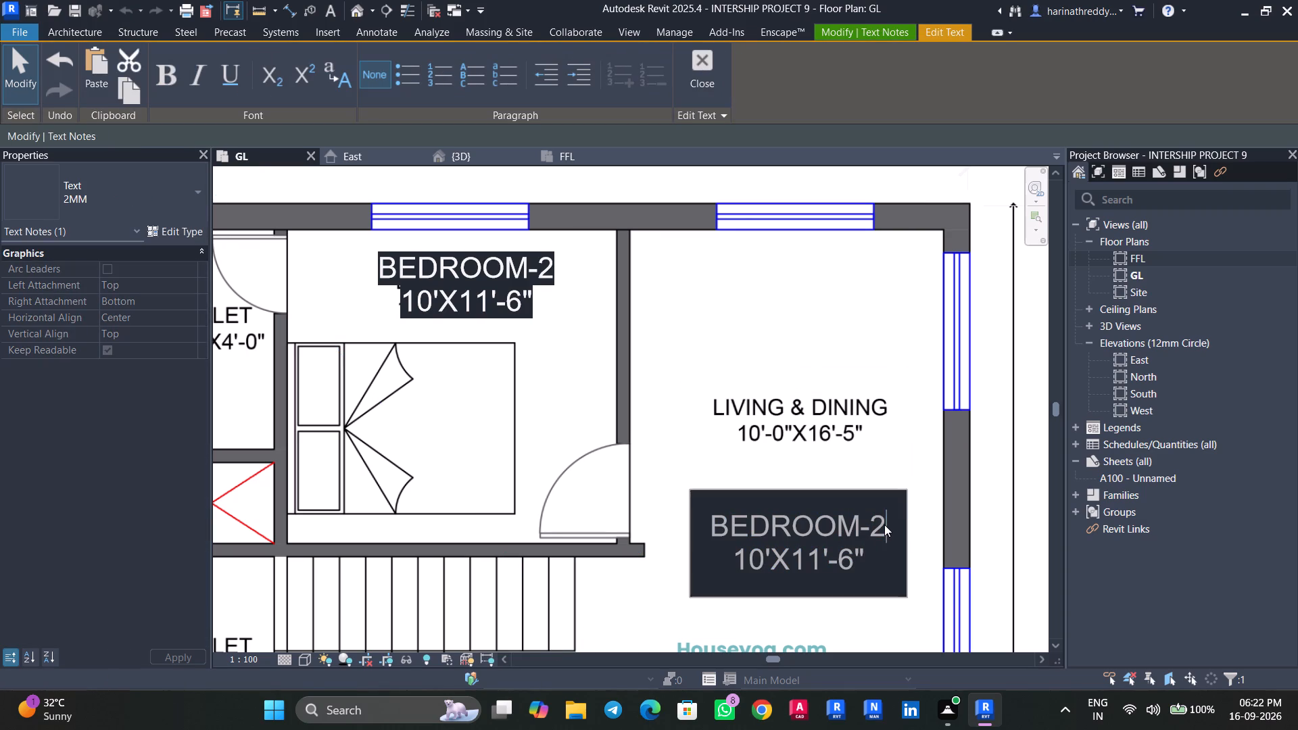
drag(884, 525, 706, 528)
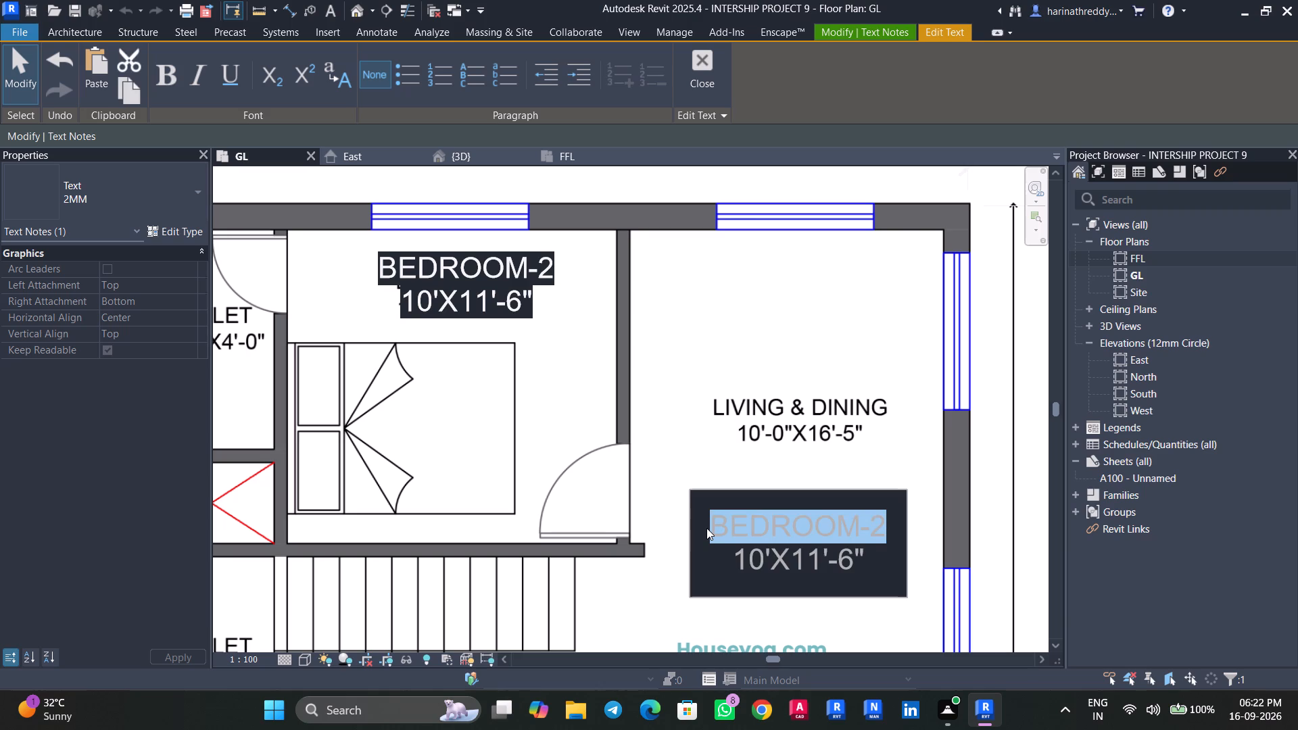
text(LIVIN)
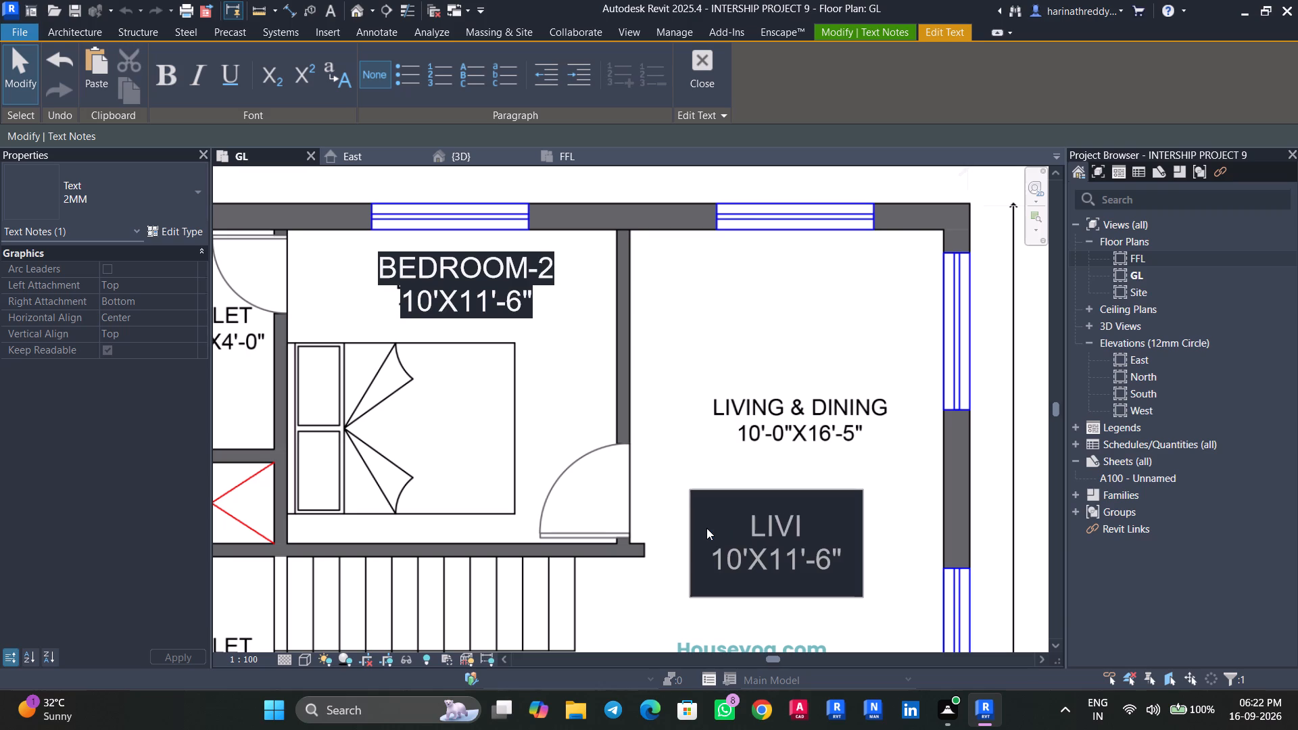
text(G)
key(space)
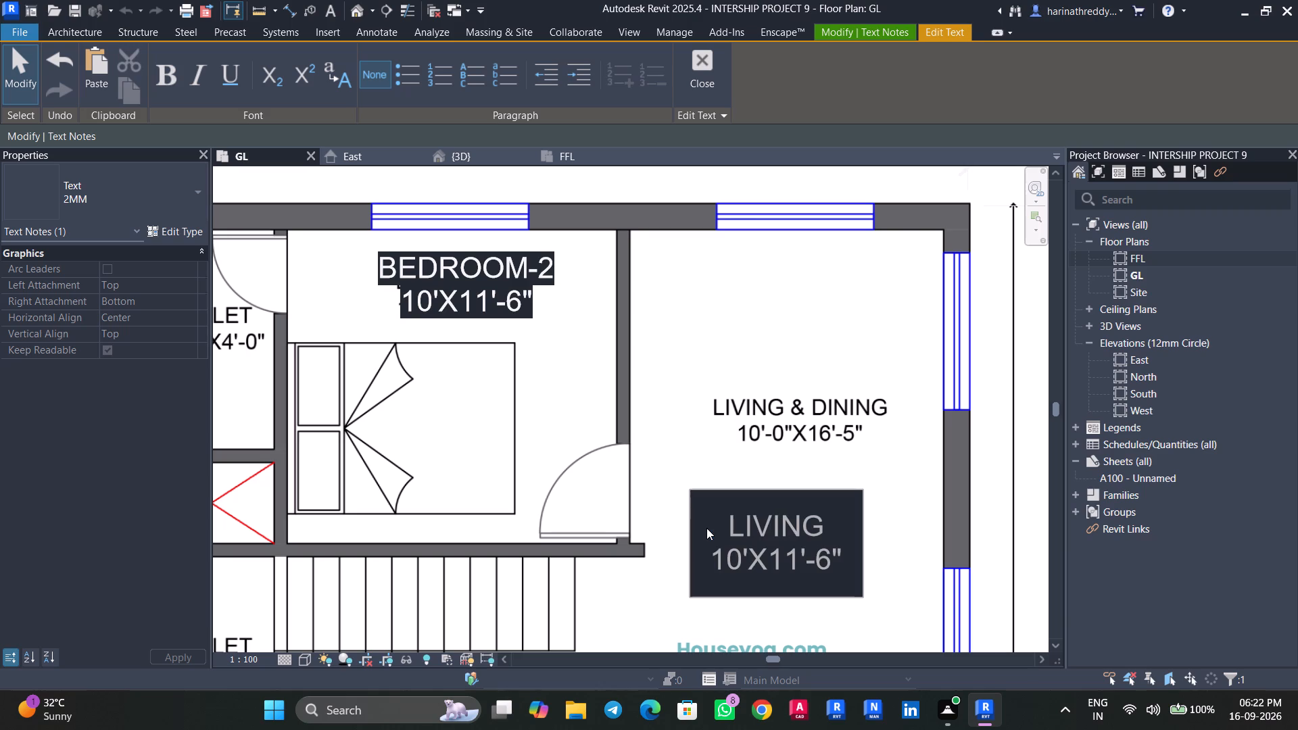
text(& DINING)
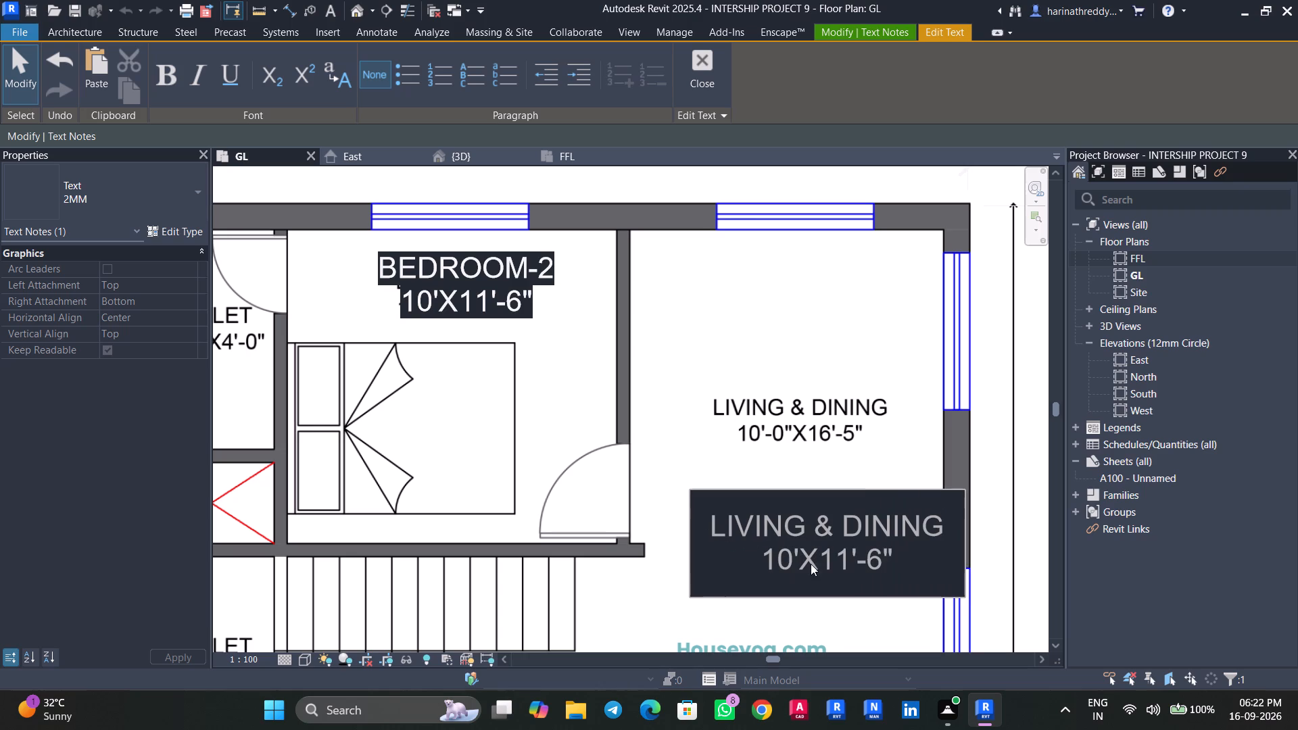
Change the second line of the LIVING & DINING note to 10'X16'-5".
click(891, 557)
key(BackSpace)
key(BackSpace)
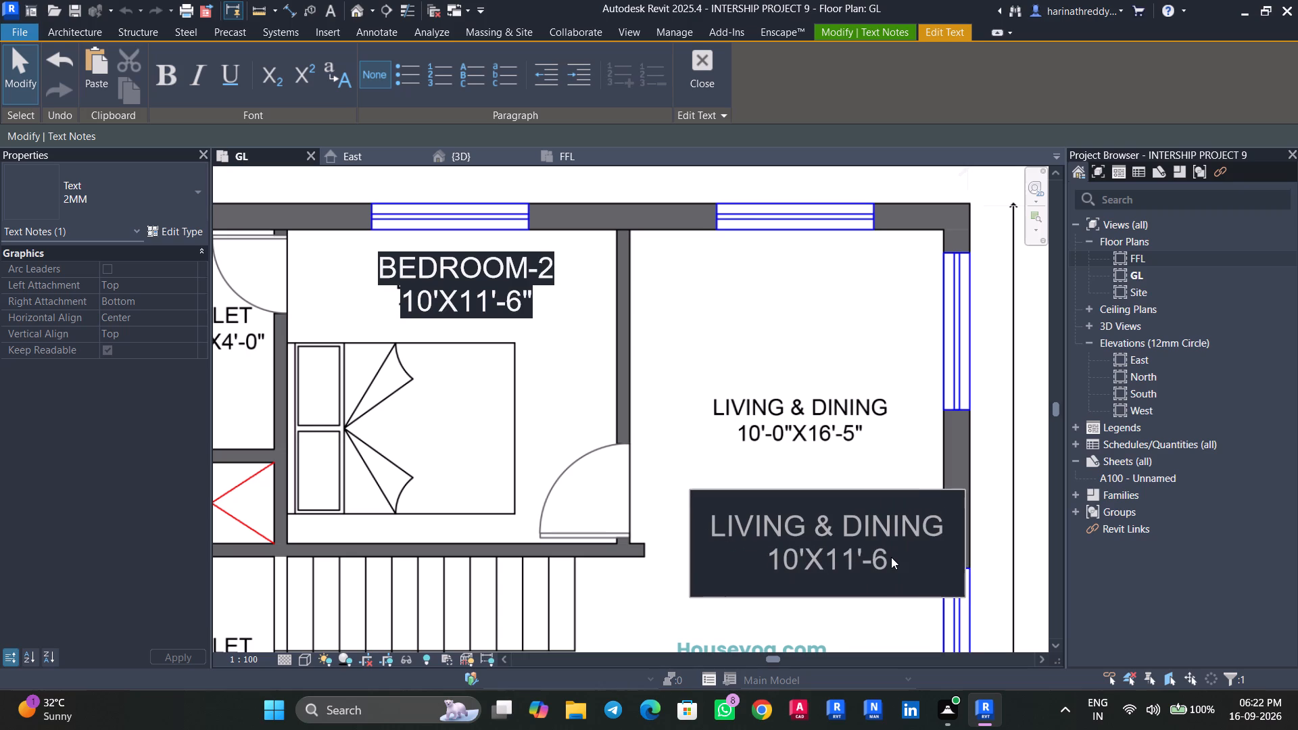
key(BackSpace)
key(BackSpace)
key(BackSpace)
text(6')
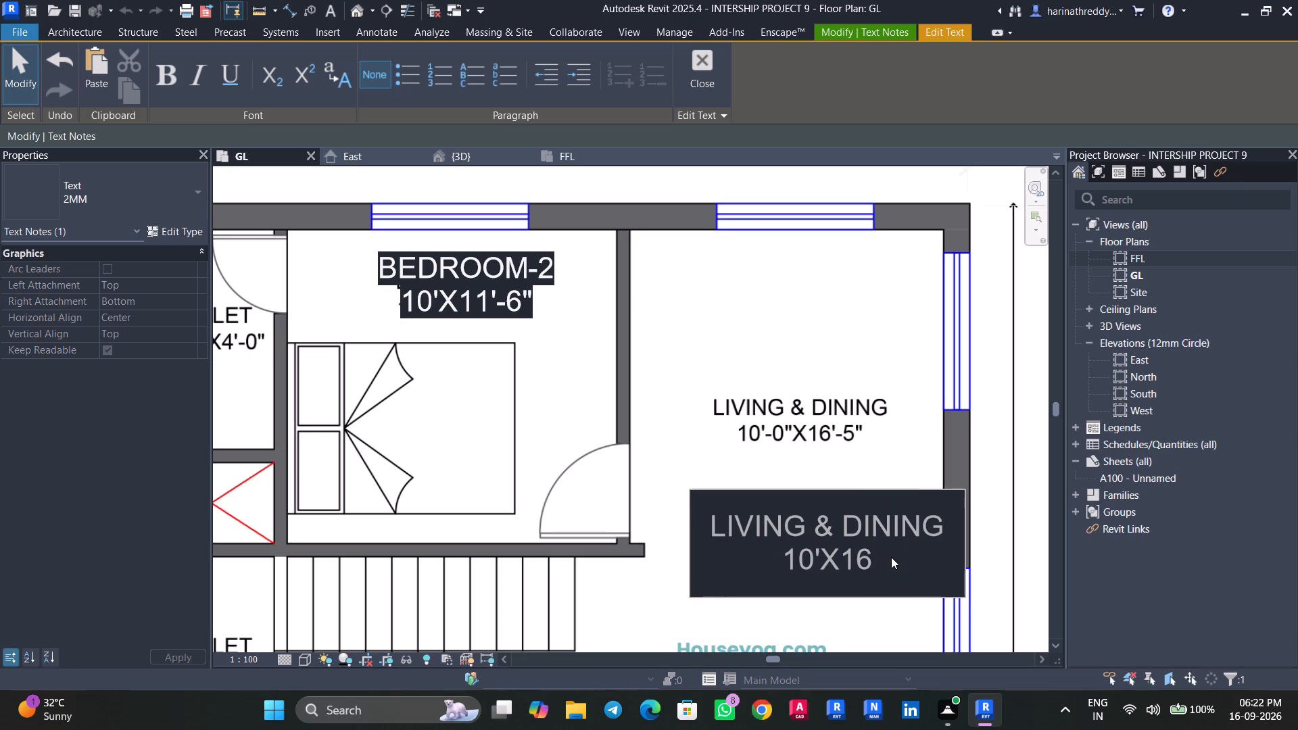
text(-5")
click(899, 604)
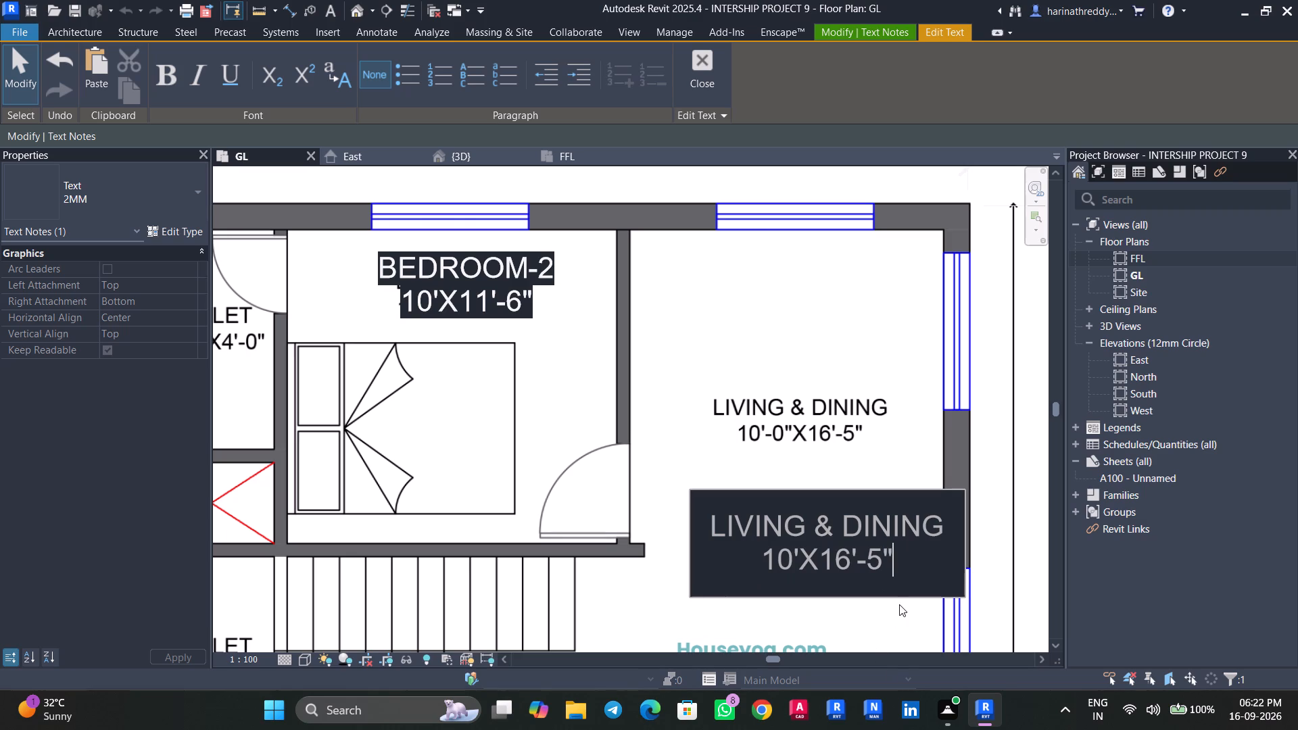
click(777, 604)
click(694, 608)
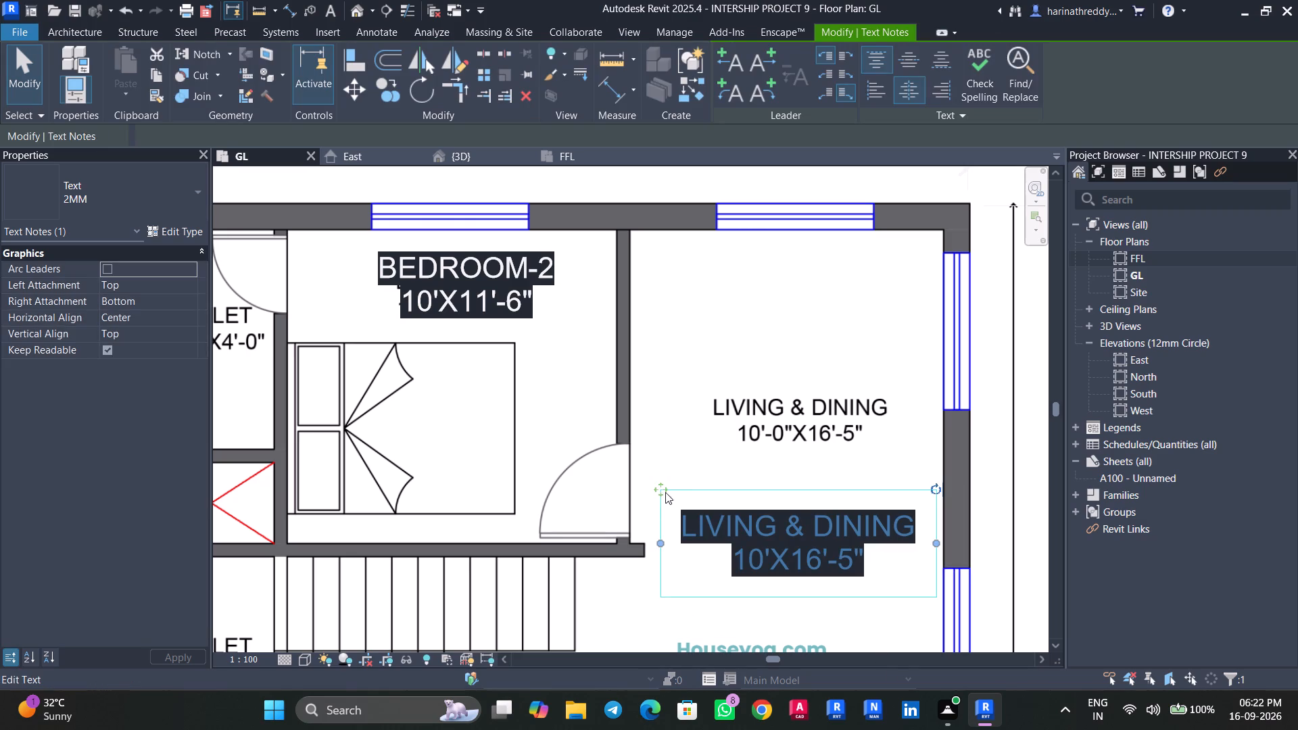
Move the LIVING & DINING note up over the plan's printed living and dining label.
drag(661, 489, 654, 368)
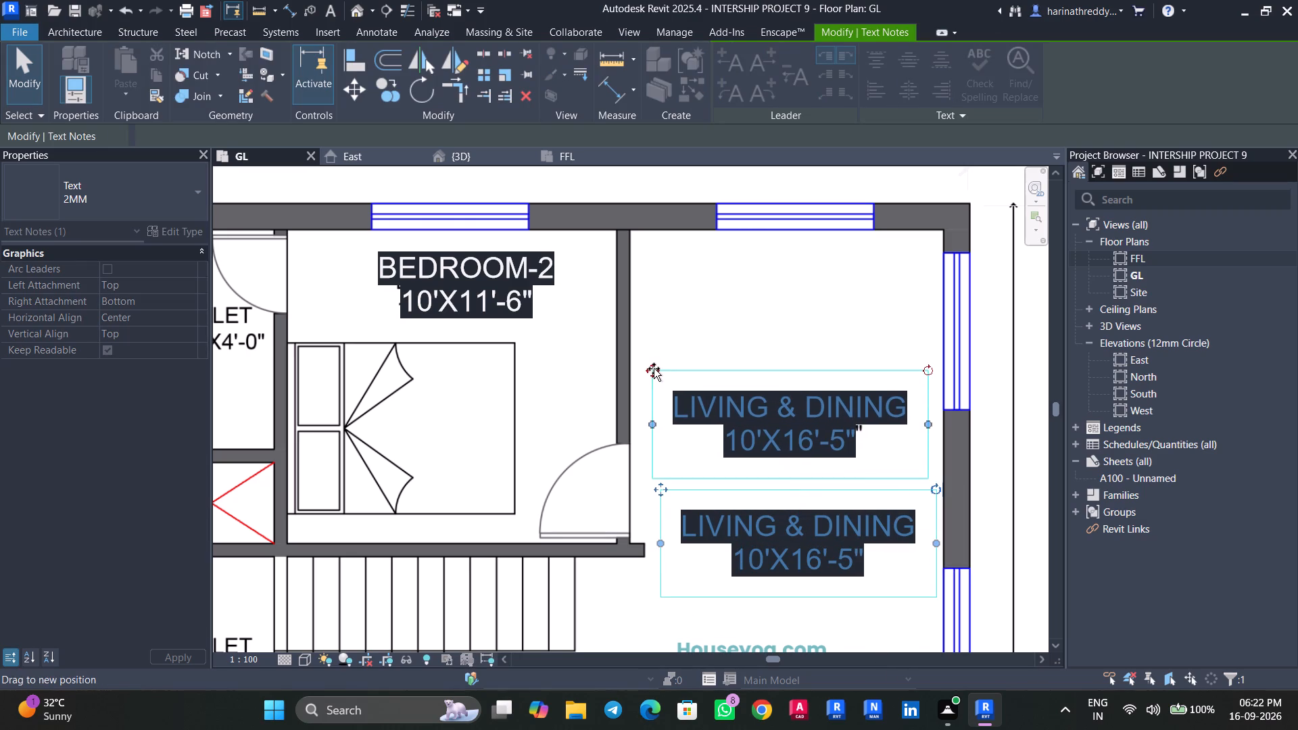
drag(654, 368, 658, 368)
scroll(737, 595, down, 4)
middle_drag(742, 593, 902, 589)
key(Escape)
Move the BEDROOM-2 note copy in the upper bedroom down over the bed, just below the plan's printed BEDROOM-1 label.
key(Tab)
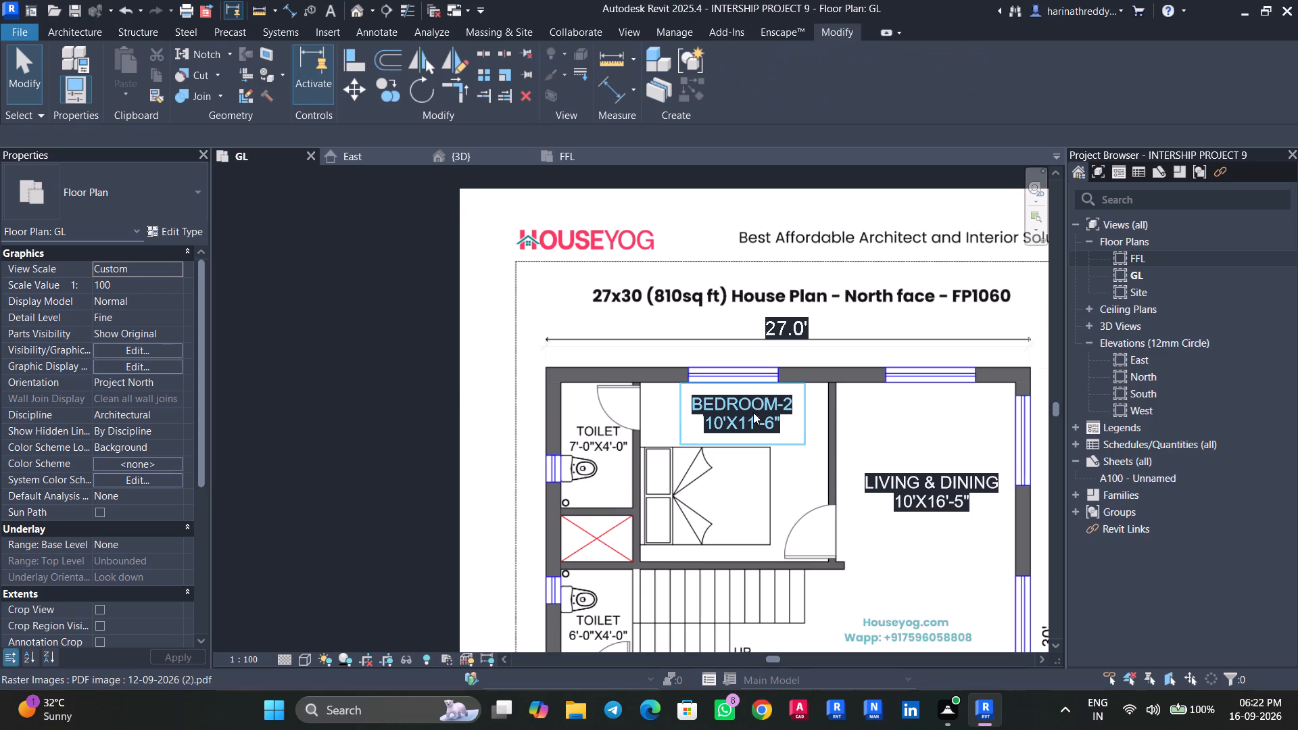
click(753, 412)
drag(679, 381, 675, 445)
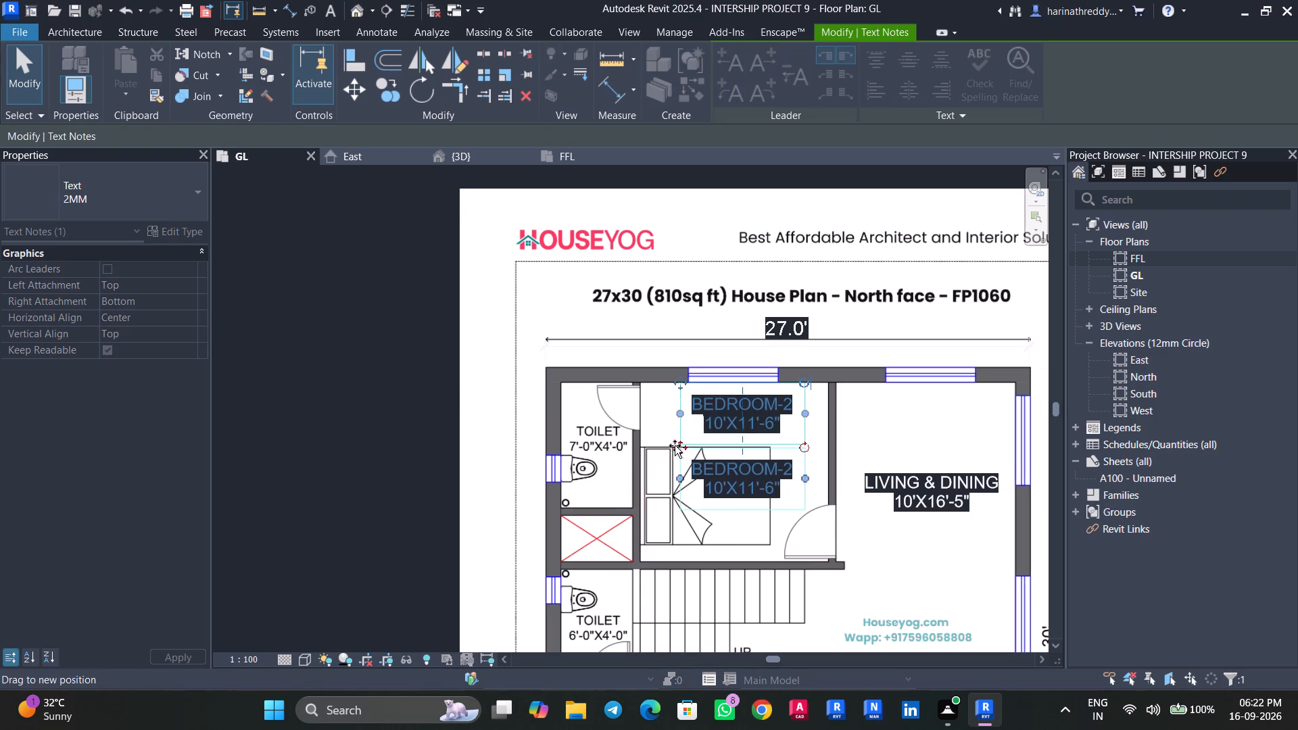
drag(675, 445, 674, 445)
Change the first line of the upper bedroom's note to BEDROOM-1.
scroll(767, 467, up, 4)
click(795, 479)
click(809, 473)
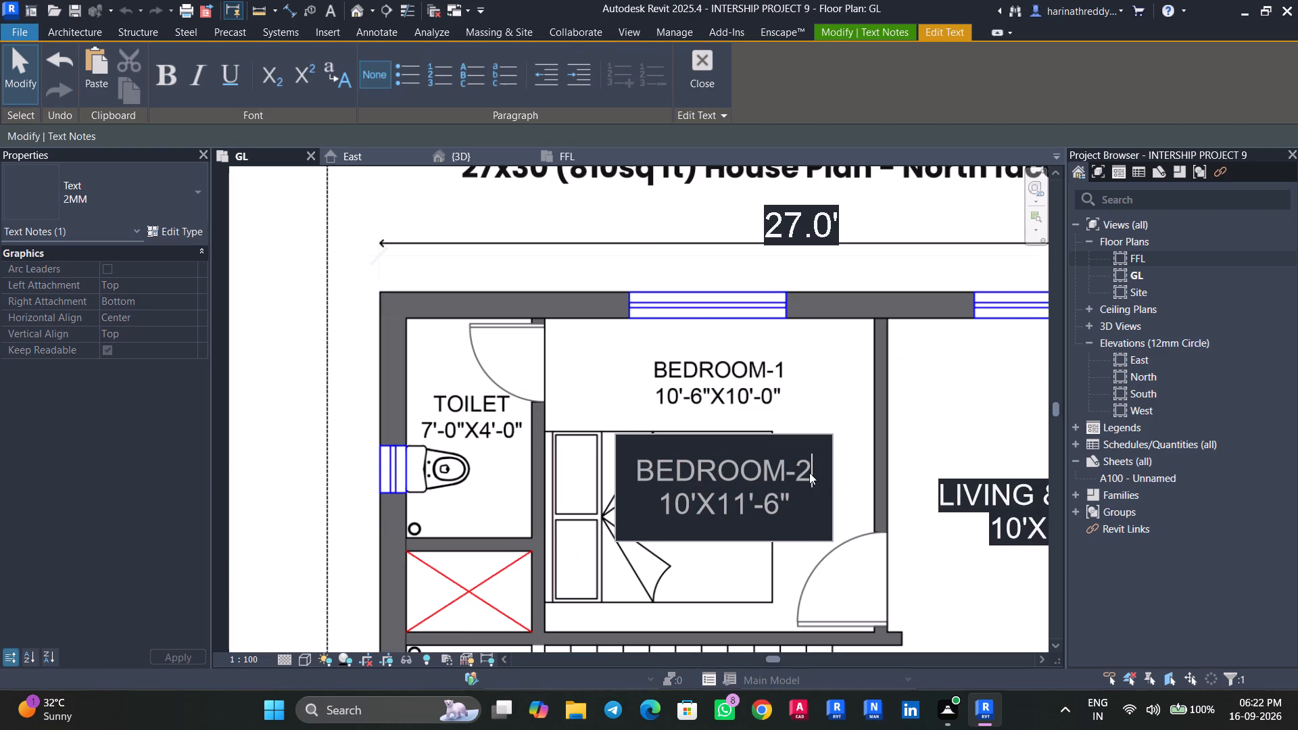
key(BackSpace)
key(1)
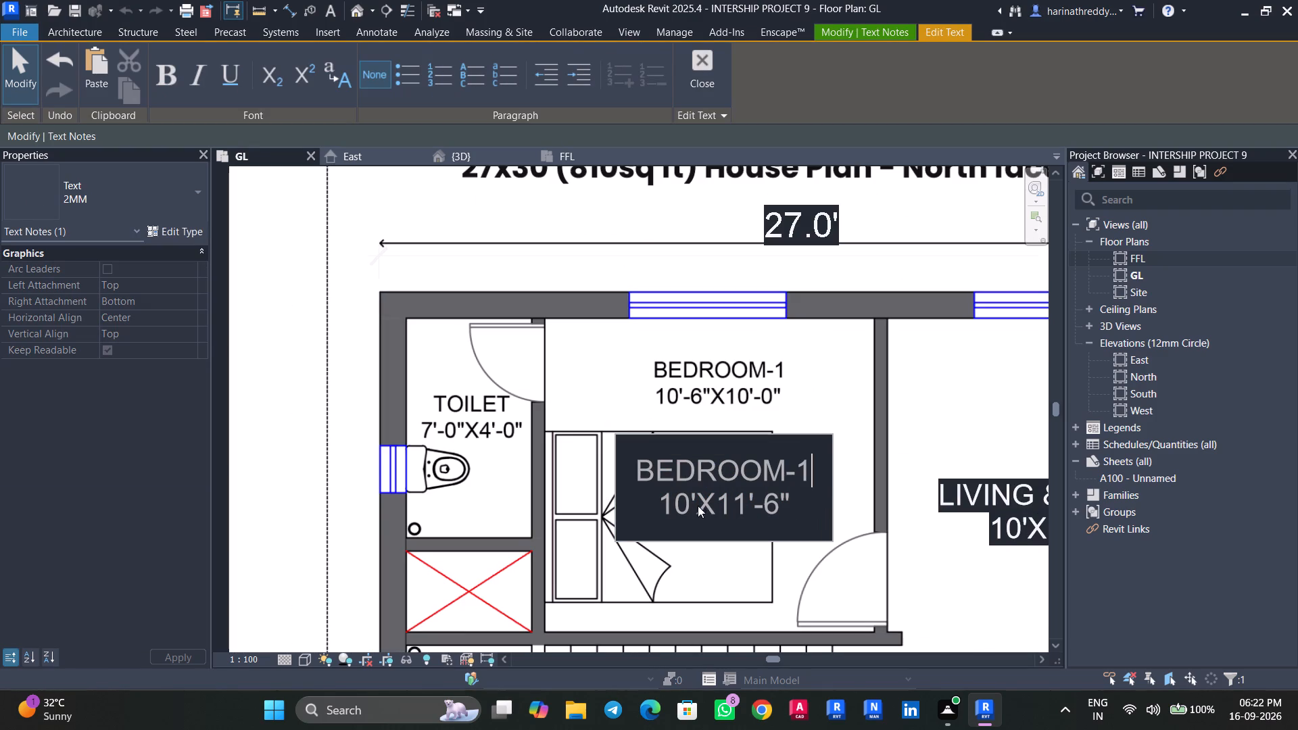
Change the second line of the BEDROOM-1 note to 10'-6"X10'.
click(698, 498)
text(-6)
key(shift+quotedbl)
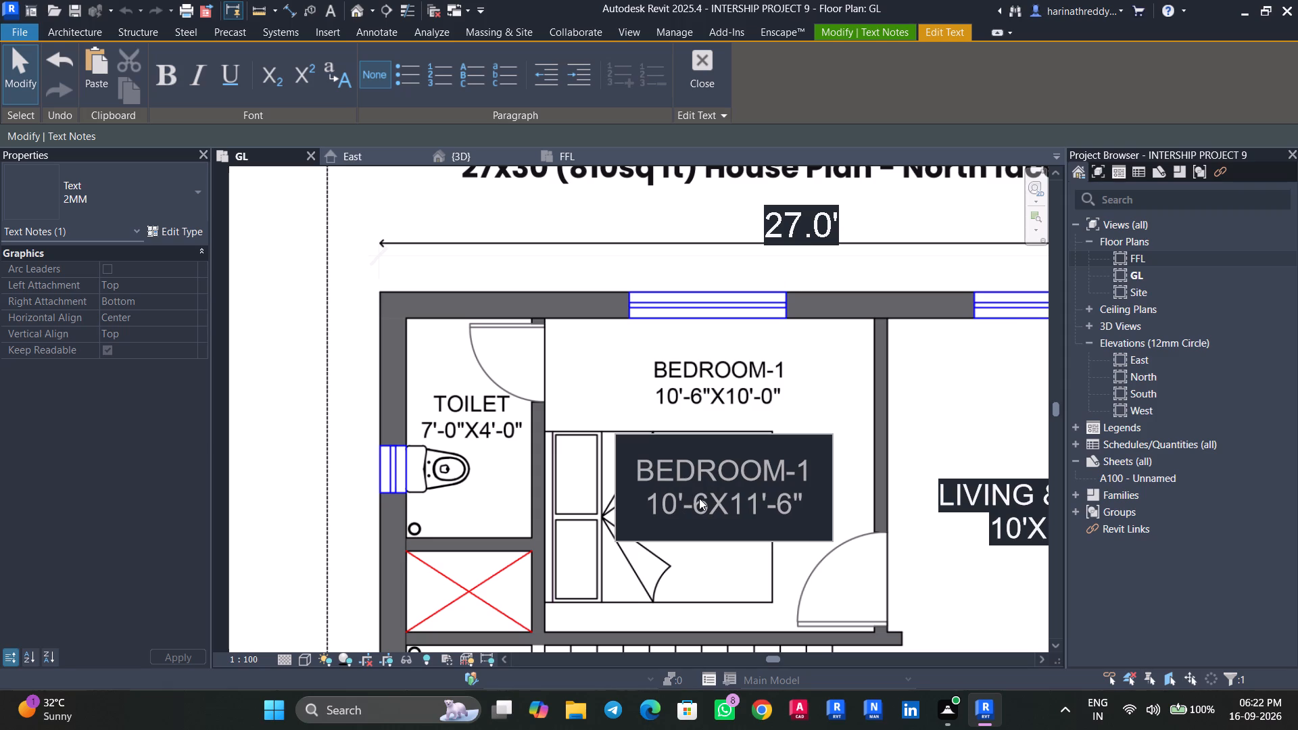
click(818, 509)
key(BackSpace)
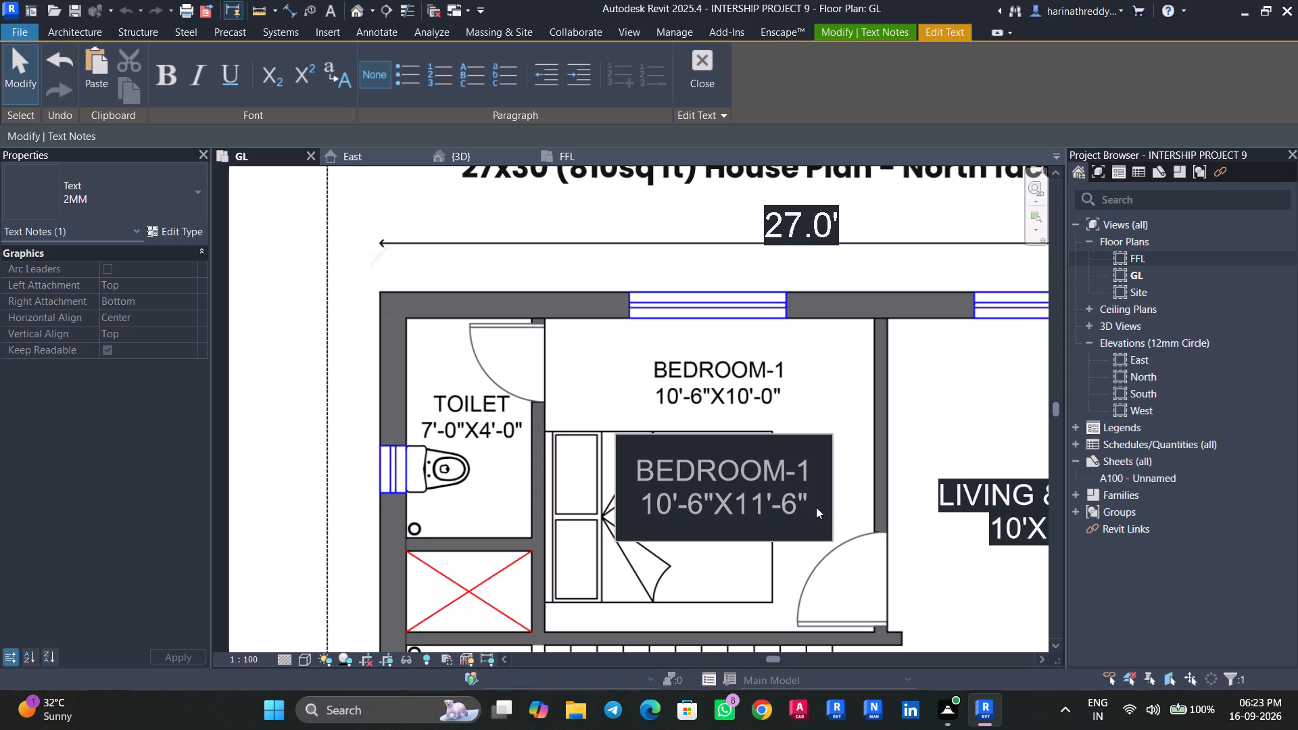
key(BackSpace)
key(BackSpace)
key(BackSpace)
key(BackSpace)
text(0')
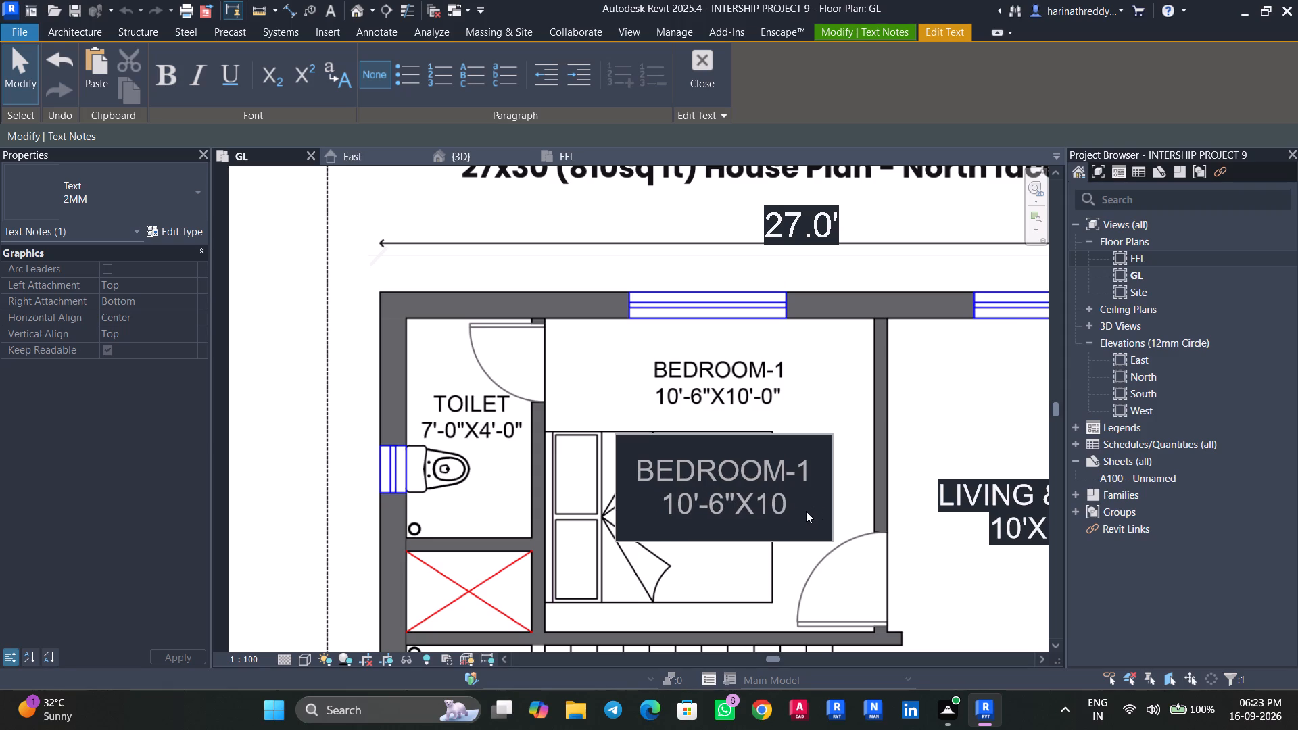
click(854, 485)
Move the BEDROOM-1 note up over the plan's printed BEDROOM-1 label.
drag(612, 429, 609, 379)
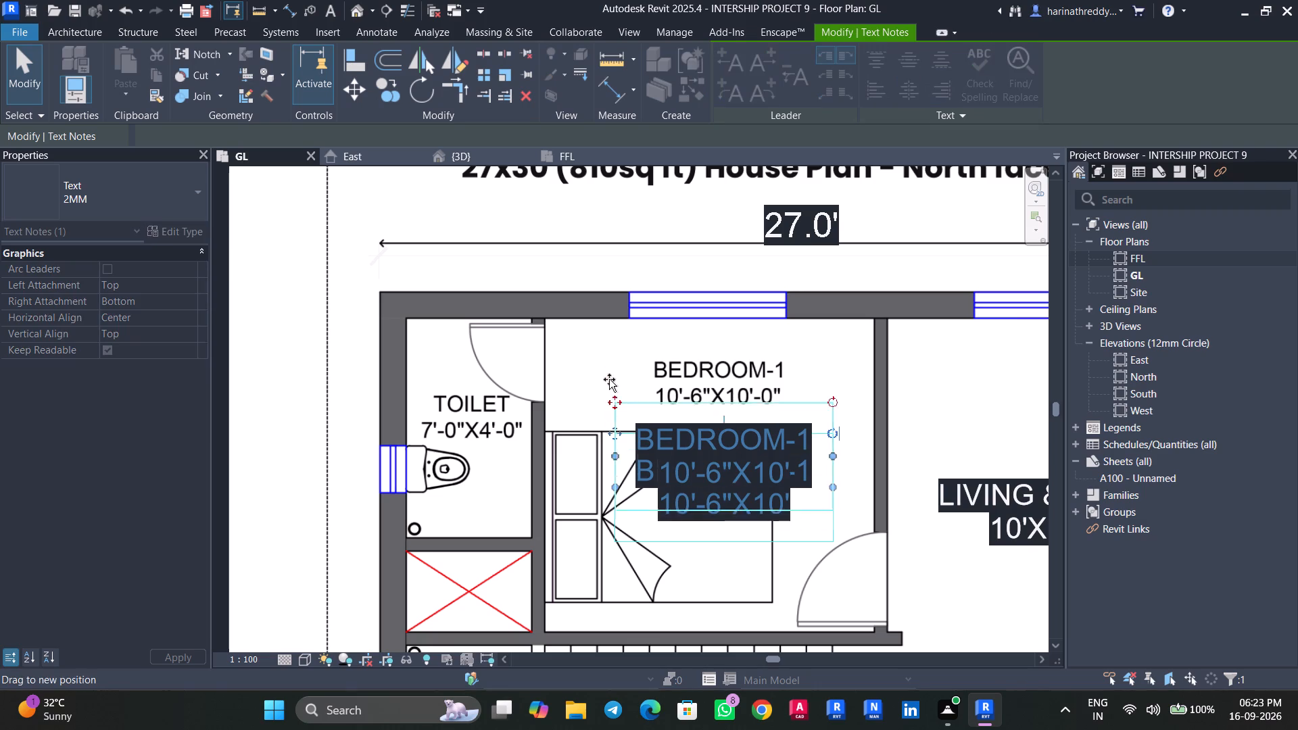
drag(609, 379, 610, 320)
scroll(580, 488, down, 6)
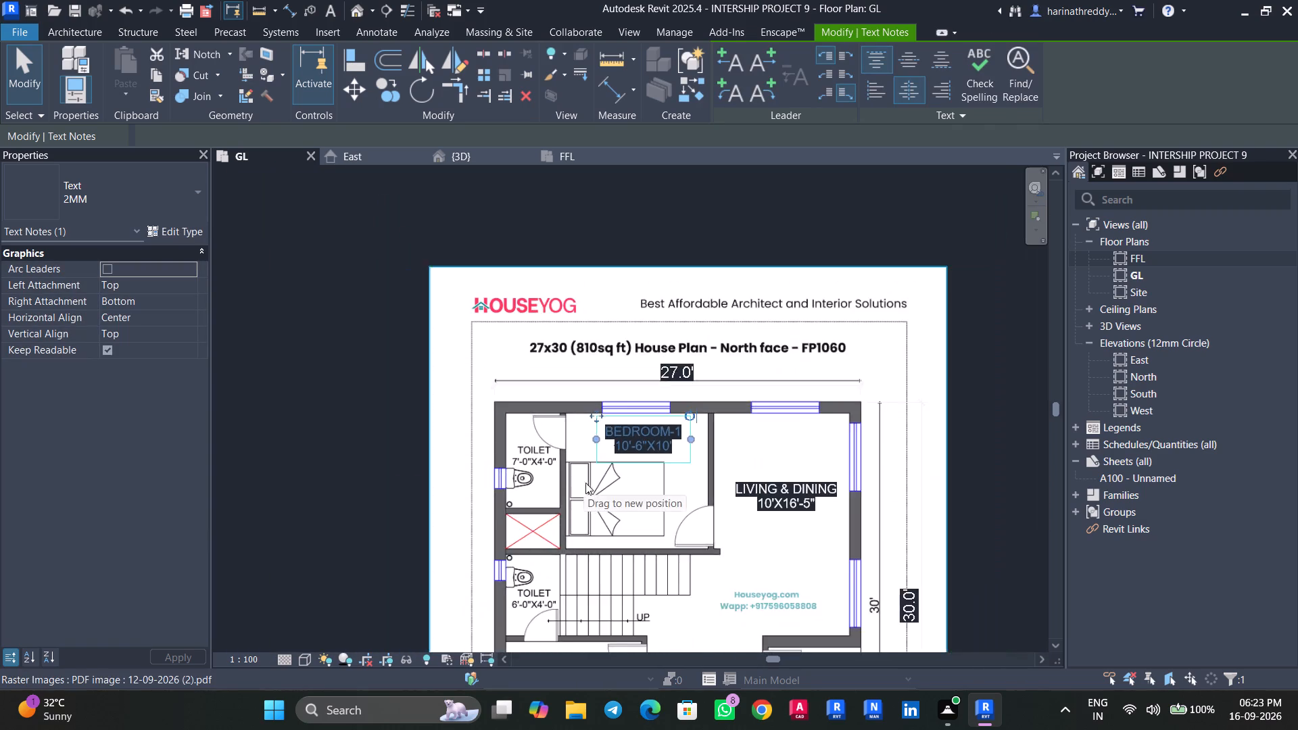
middle_drag(586, 483, 631, 233)
key(Escape)
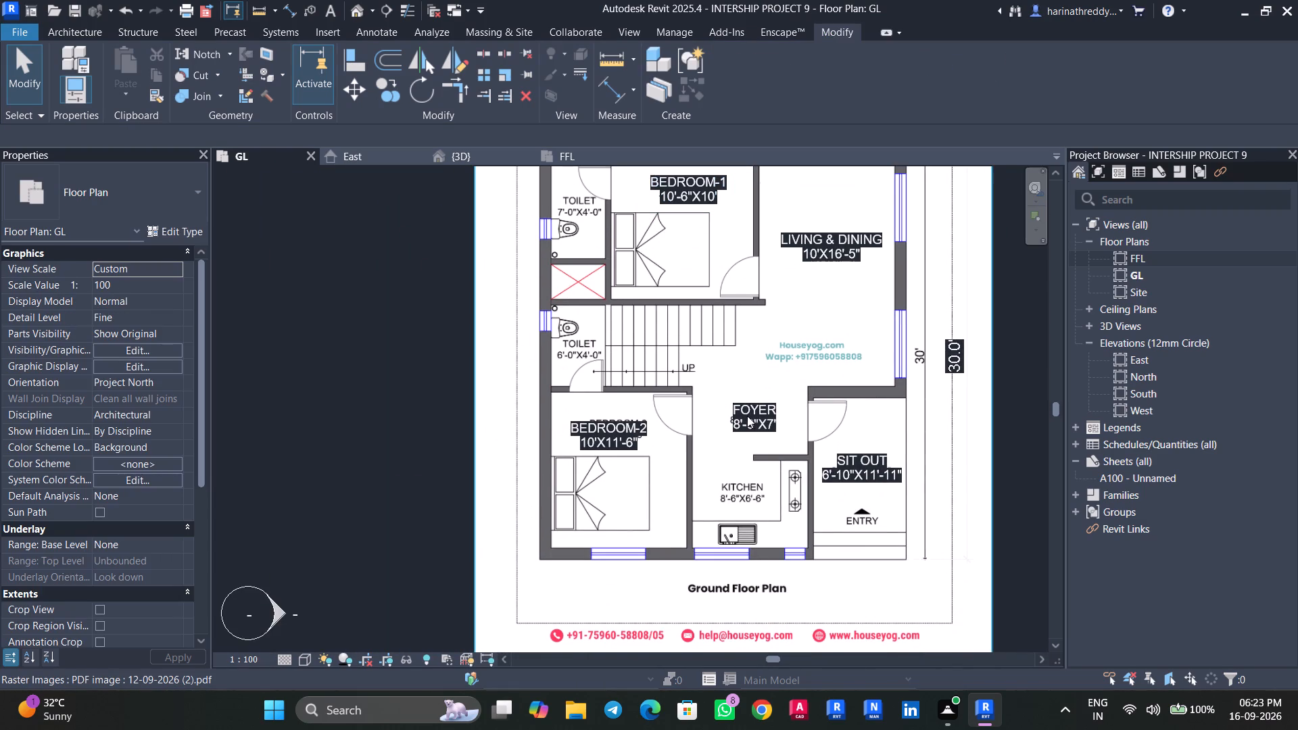
Copy the FOYER note to just above the plan's printed kitchen label.
key(Tab)
click(747, 416)
scroll(745, 416, up, 2)
middle_drag(749, 429, 711, 347)
ctrl+drag(719, 325, 702, 429)
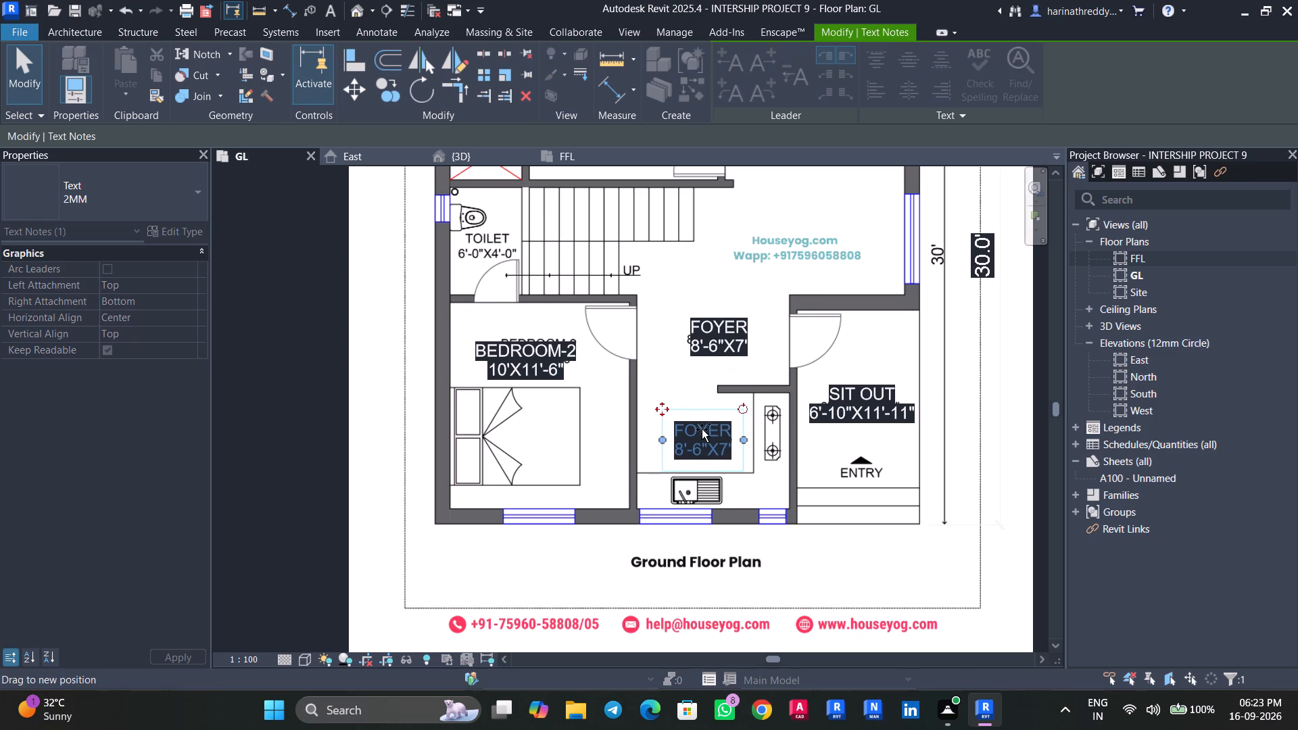
ctrl+drag(702, 429, 692, 379)
Change the second line of the FOYER note copy above the kitchen label to 8'-6"X6'-6".
scroll(693, 391, up, 5)
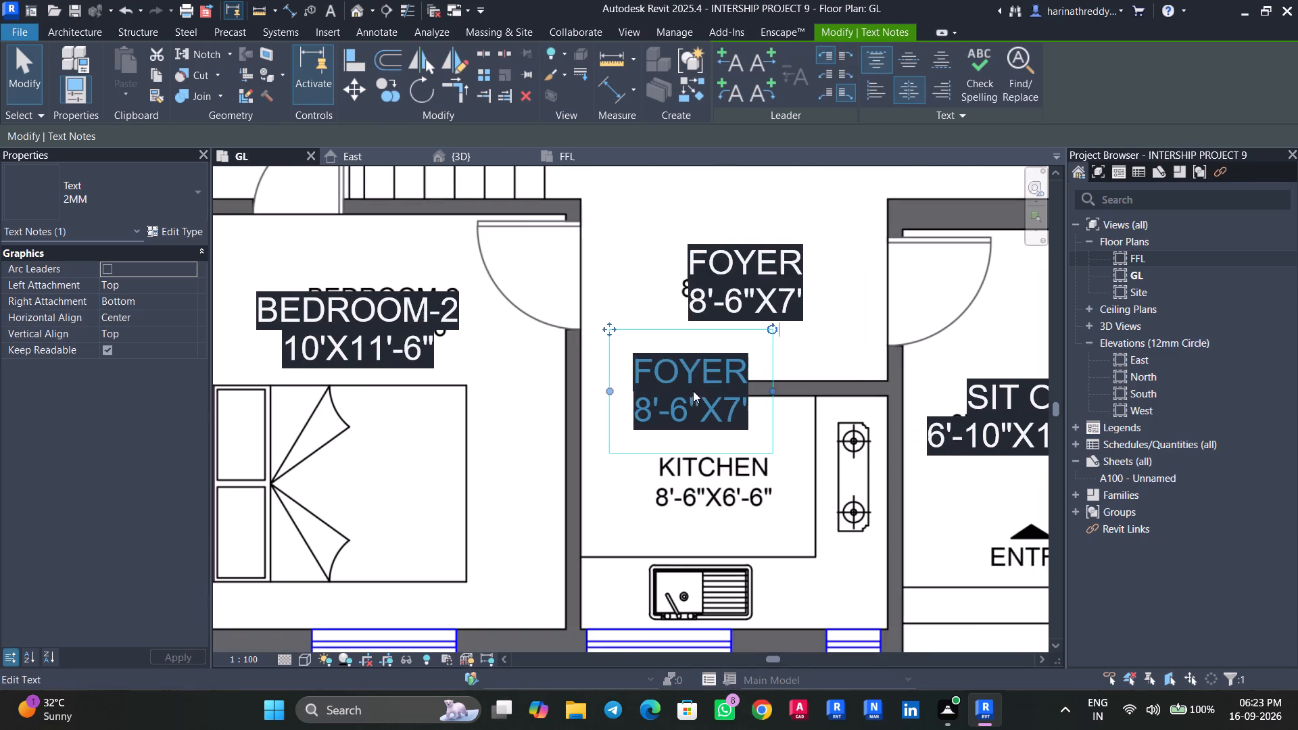
click(718, 376)
click(738, 406)
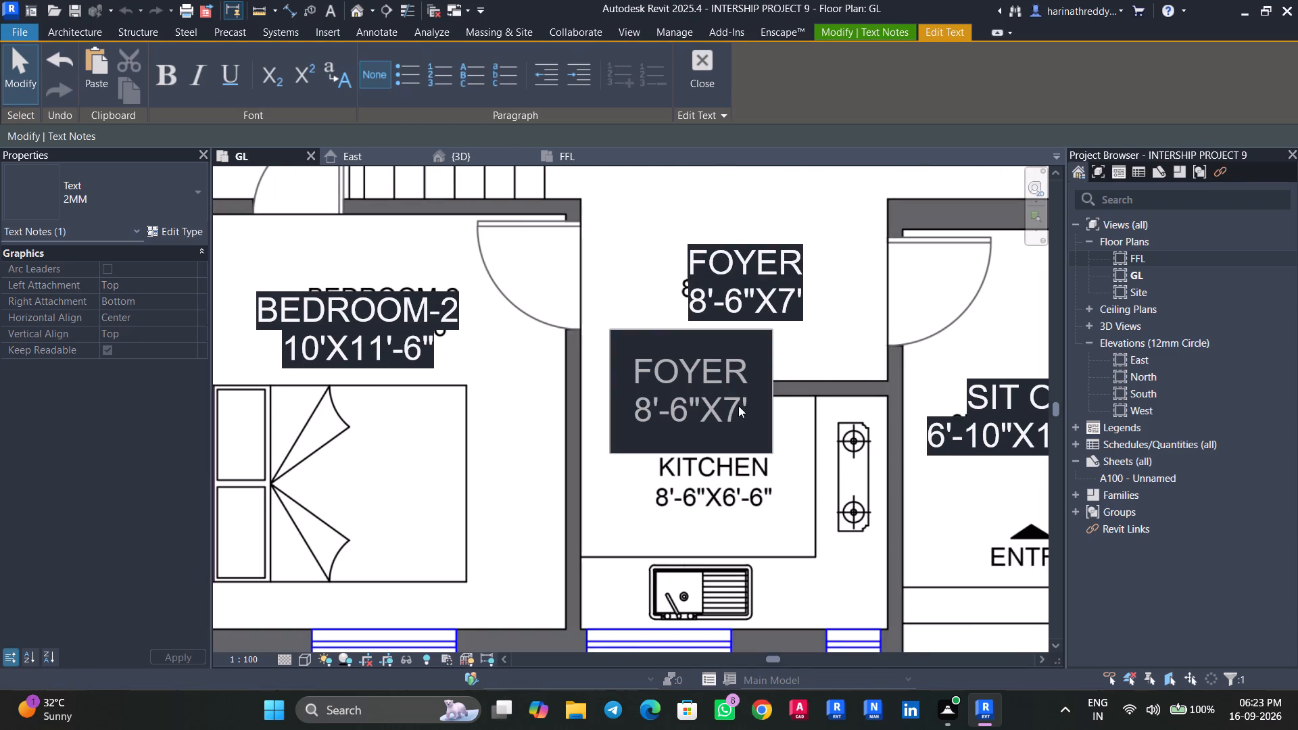
key(BackSpace)
key(6)
click(751, 407)
key(minus)
key(6)
key(shift+quotedbl)
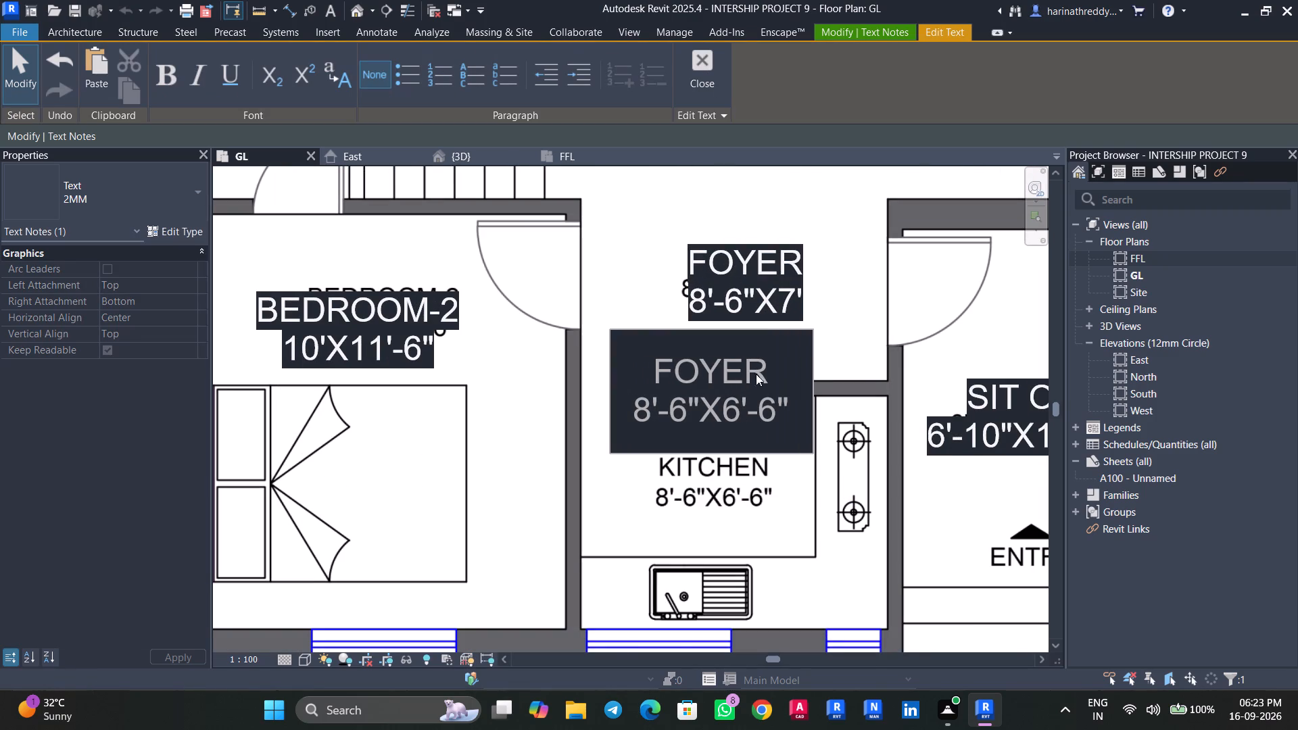
Replace the first line of the FOYER note copy above the kitchen label with KITCHEN.
triple_click(778, 368)
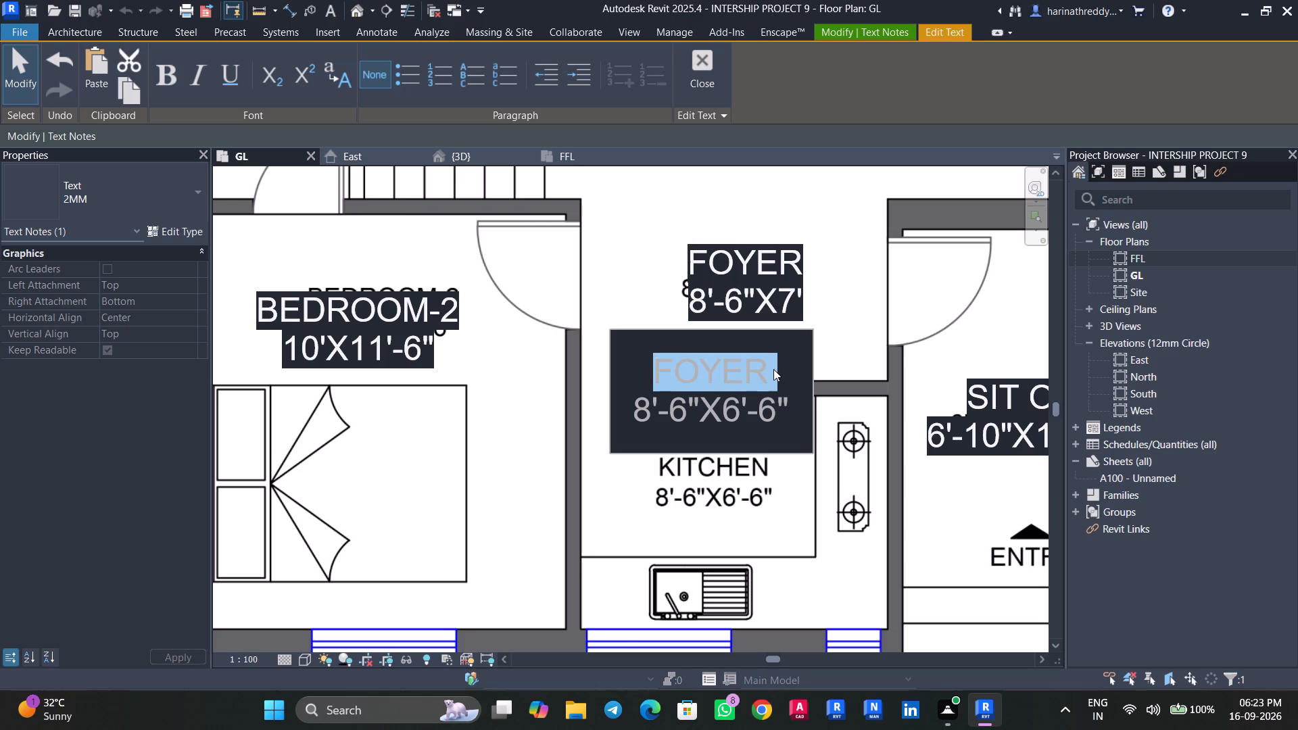
text(KITCHEN)
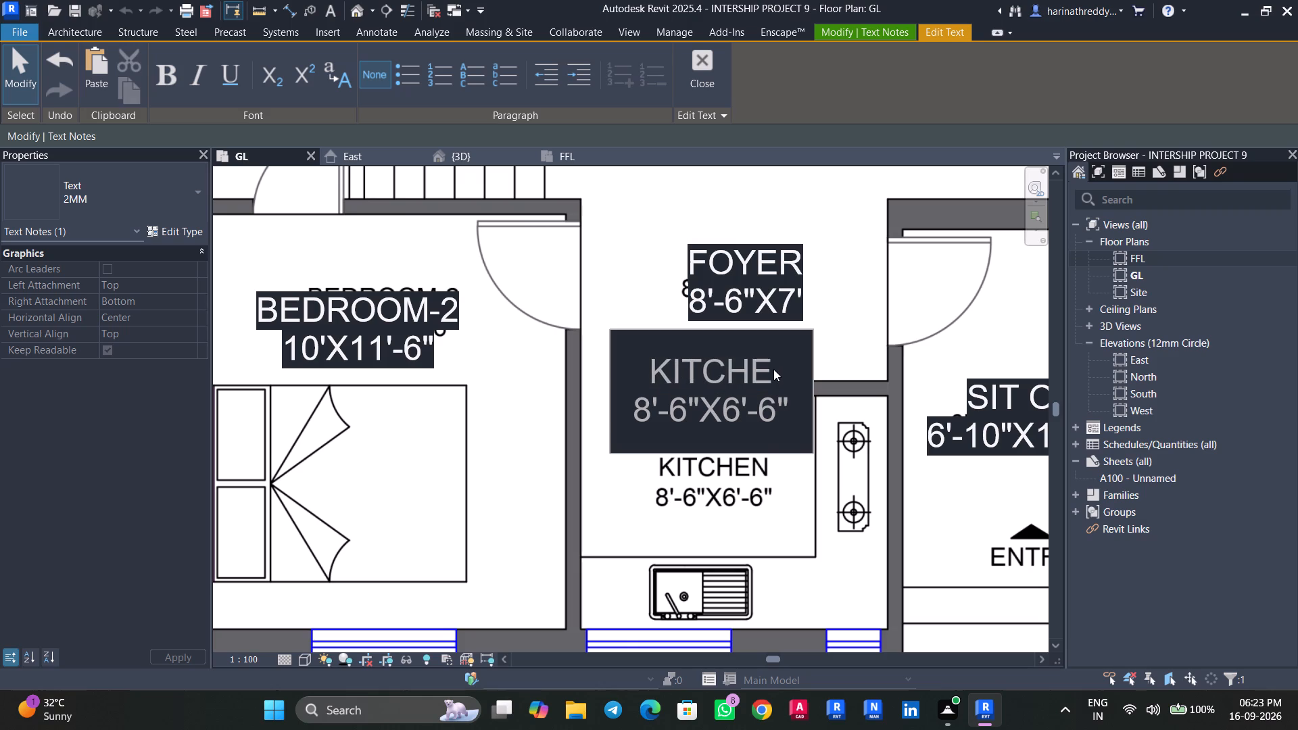
click(765, 472)
Move the KITCHEN note down over the plan's printed kitchen label.
drag(584, 327, 584, 330)
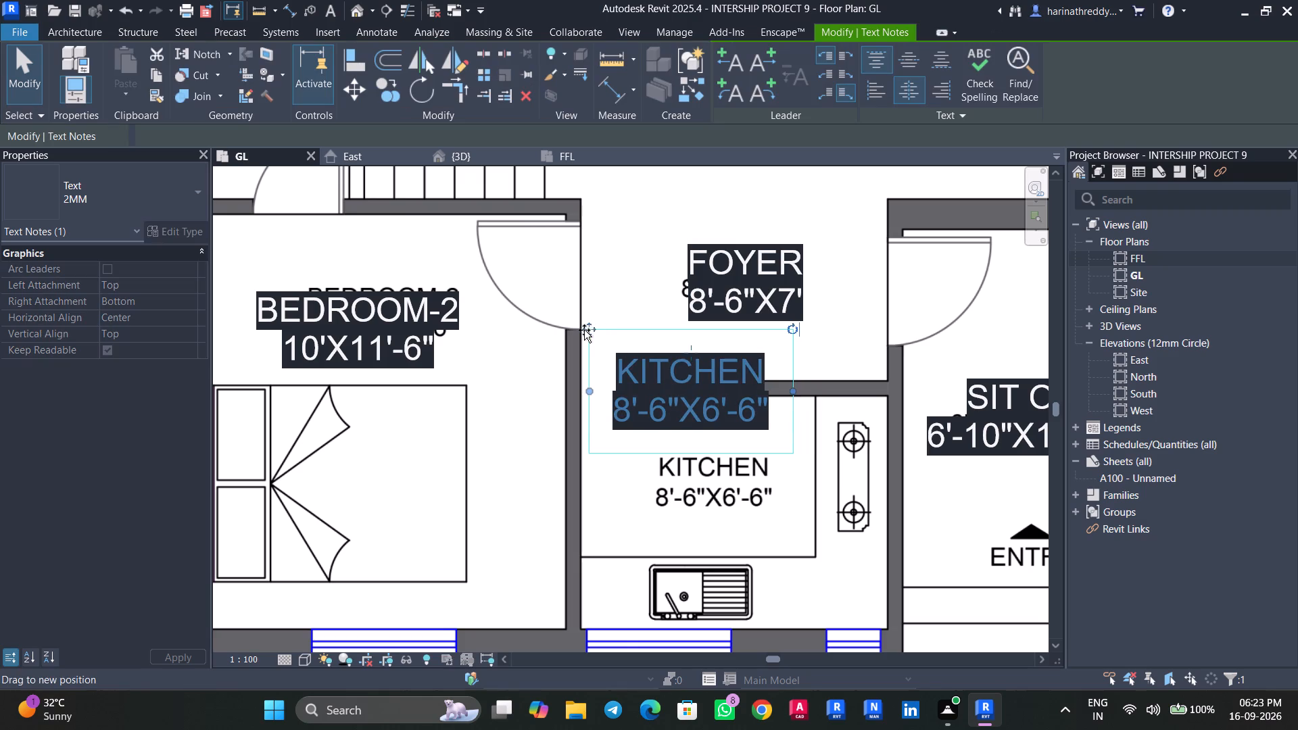
drag(584, 330, 591, 409)
key(Escape)
Copy the FOYER note to just below the printed label of the 6'-0"X4'-0" toilet beside the stairs.
scroll(627, 385, down, 2)
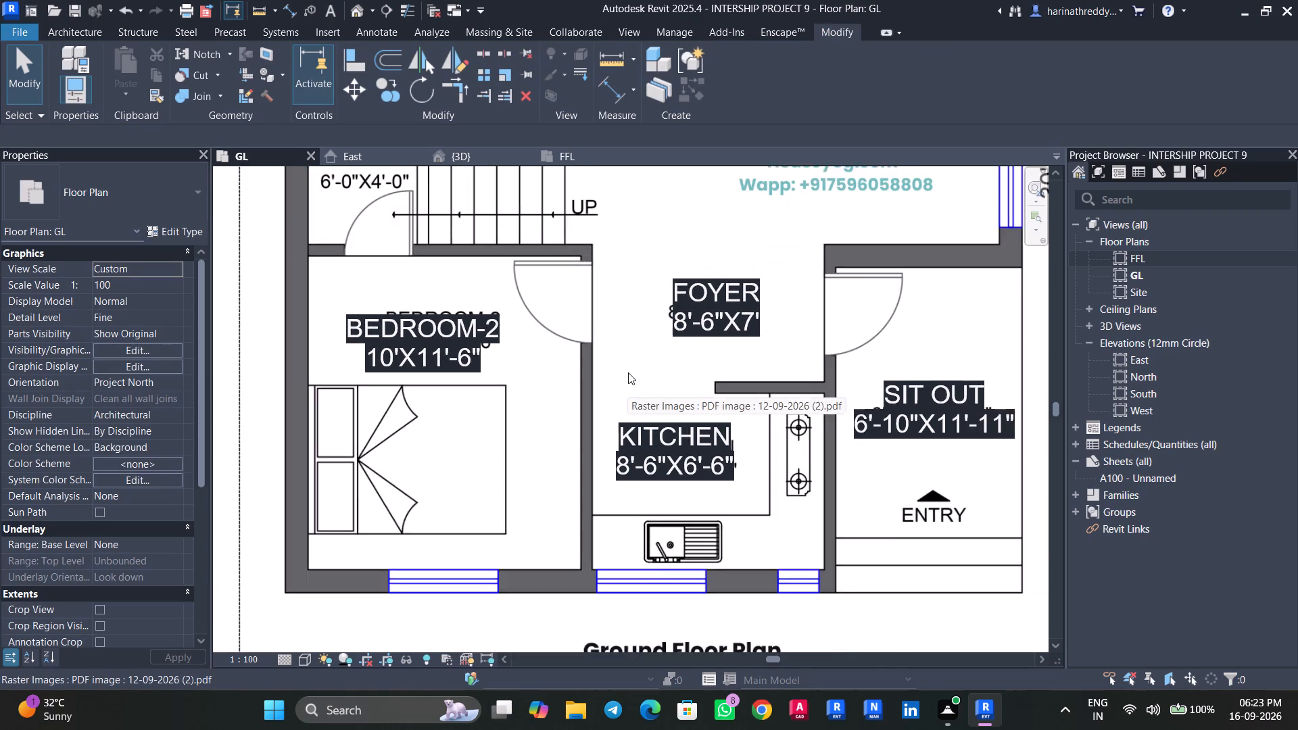
middle_drag(628, 372, 738, 604)
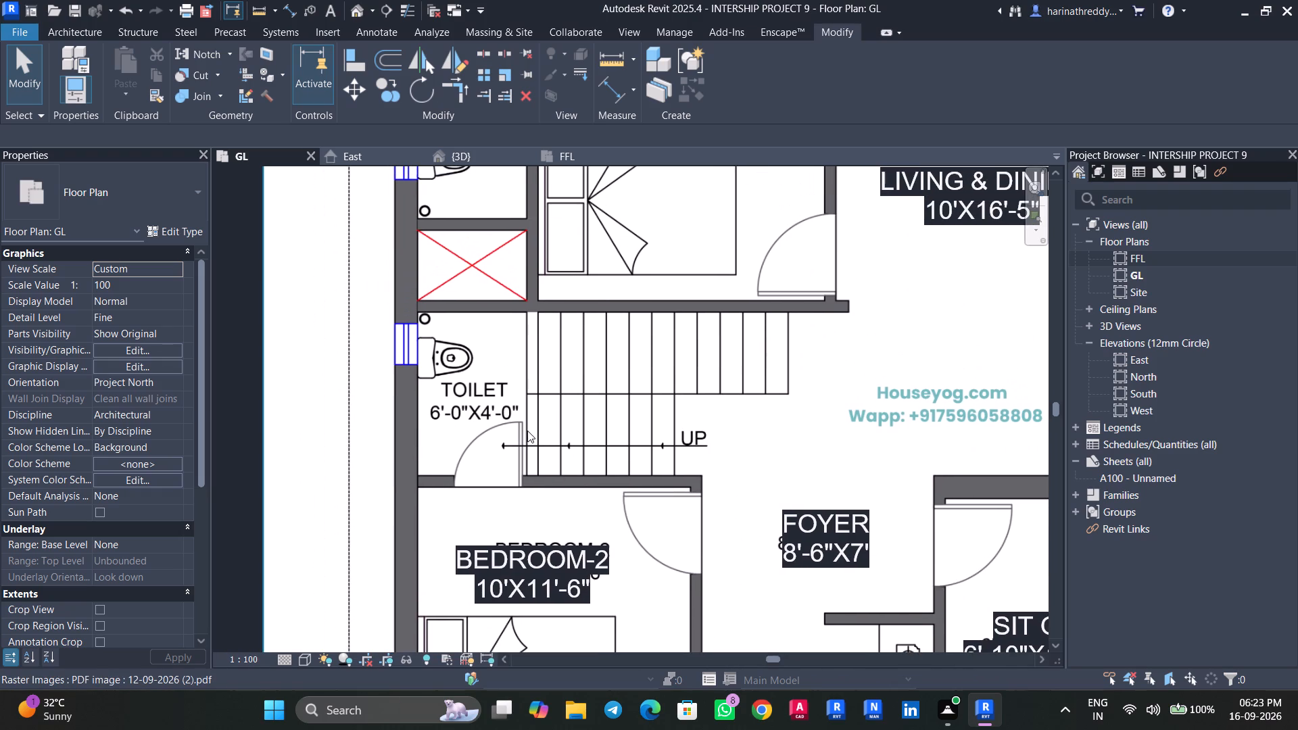
middle_drag(527, 432, 613, 488)
key(Tab)
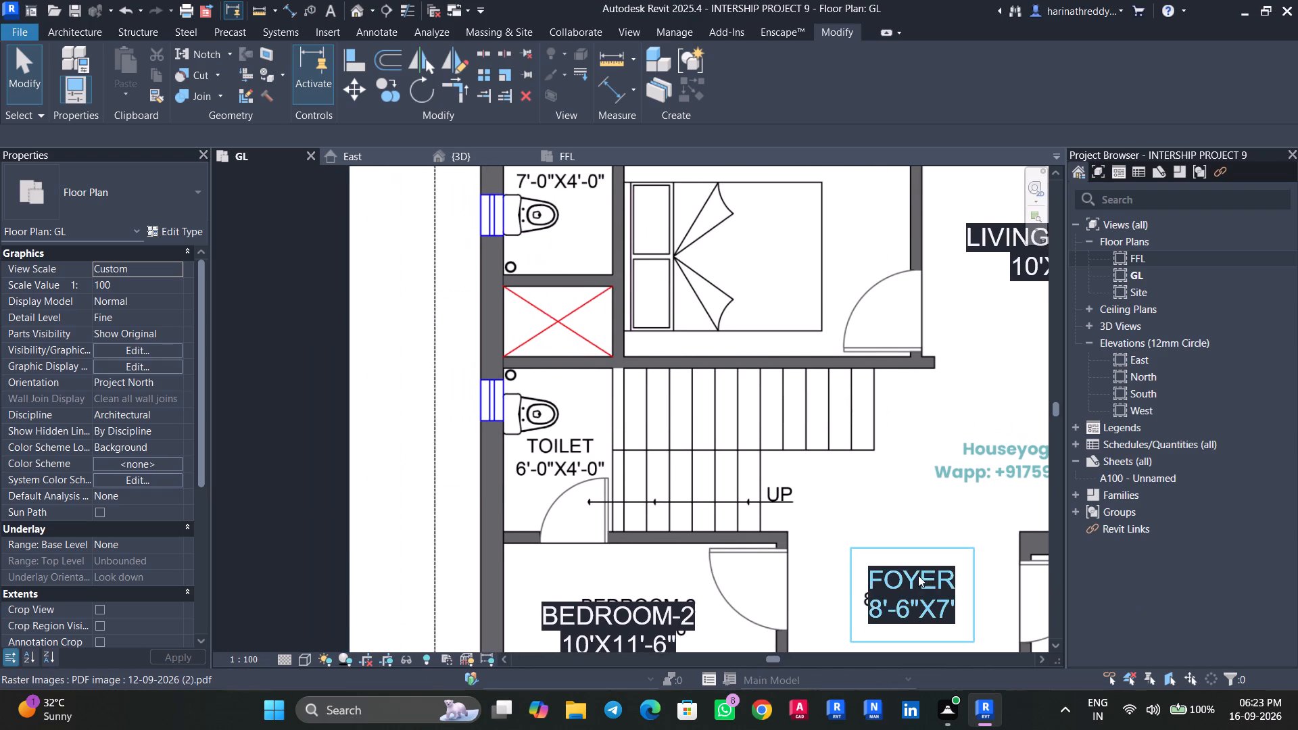
click(918, 575)
ctrl+drag(890, 579, 534, 439)
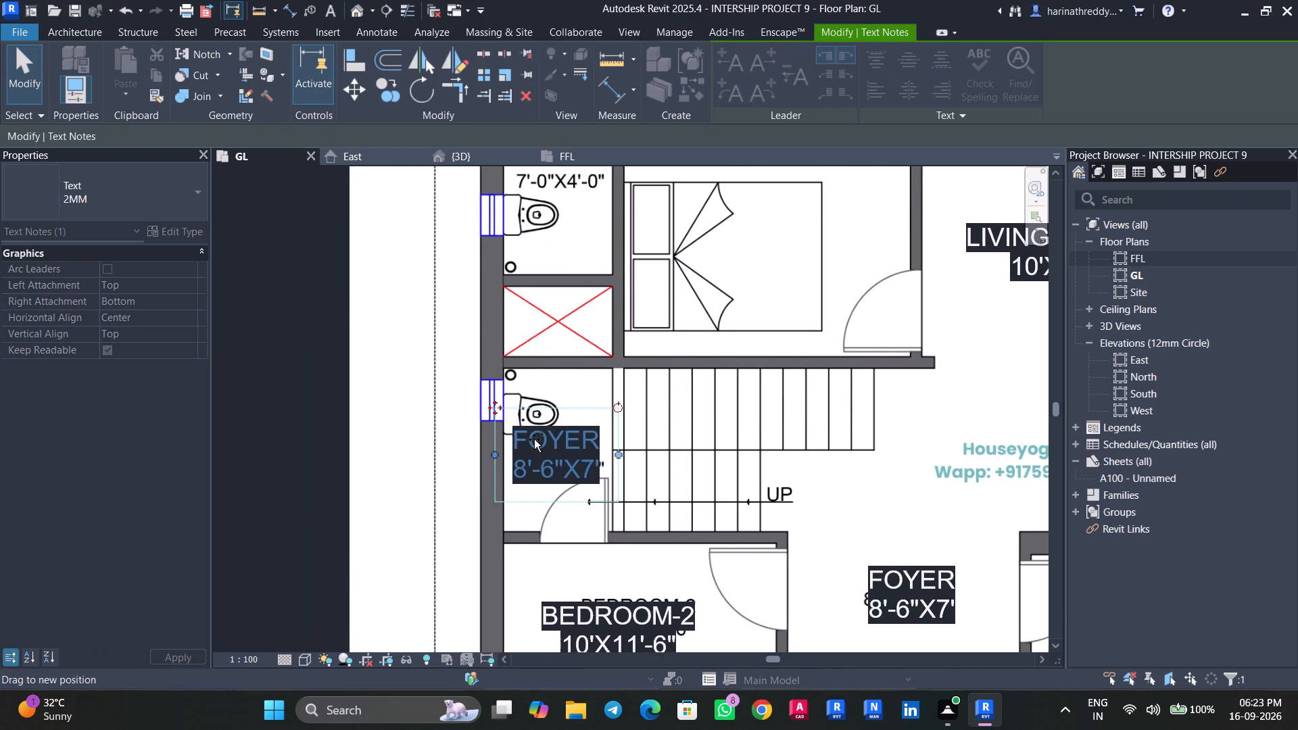
ctrl+drag(534, 439, 542, 510)
Replace the first line of the FOYER note copy below the stair-side toilet's printed label with TOILET.
scroll(544, 521, up, 3)
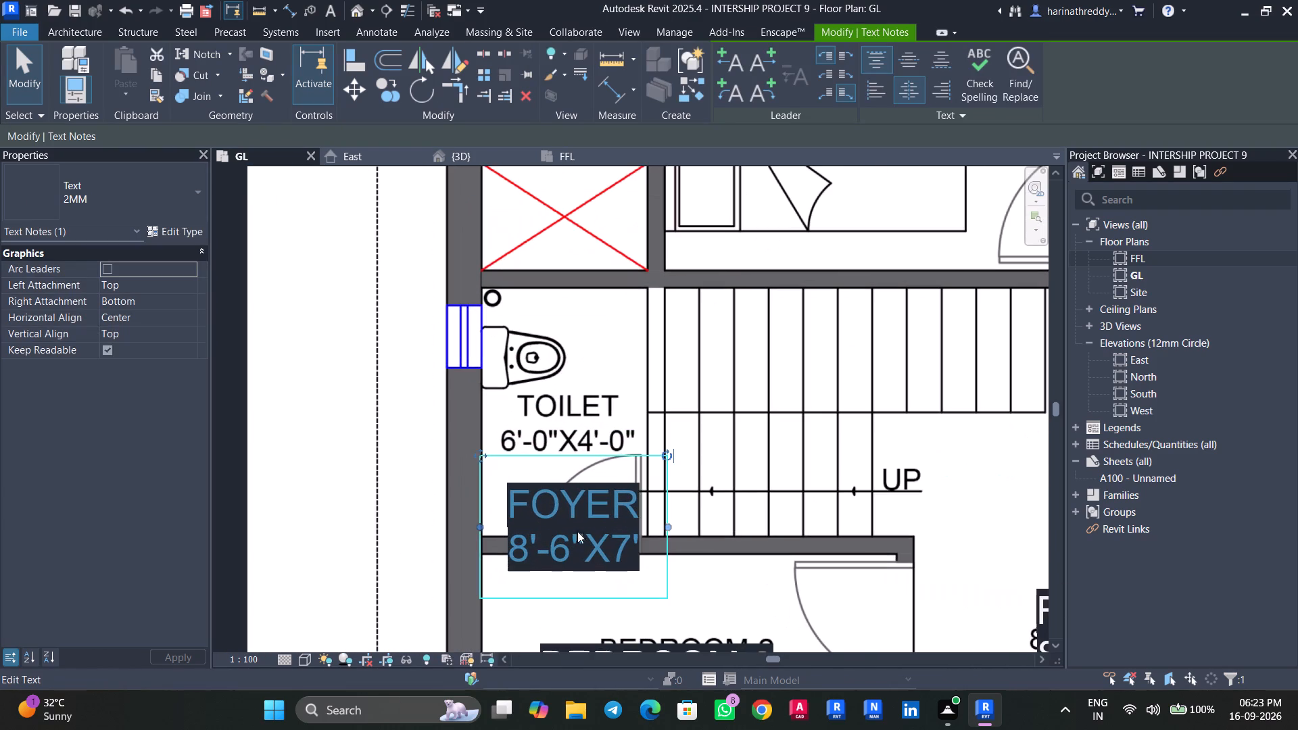
click(638, 503)
double_click(638, 503)
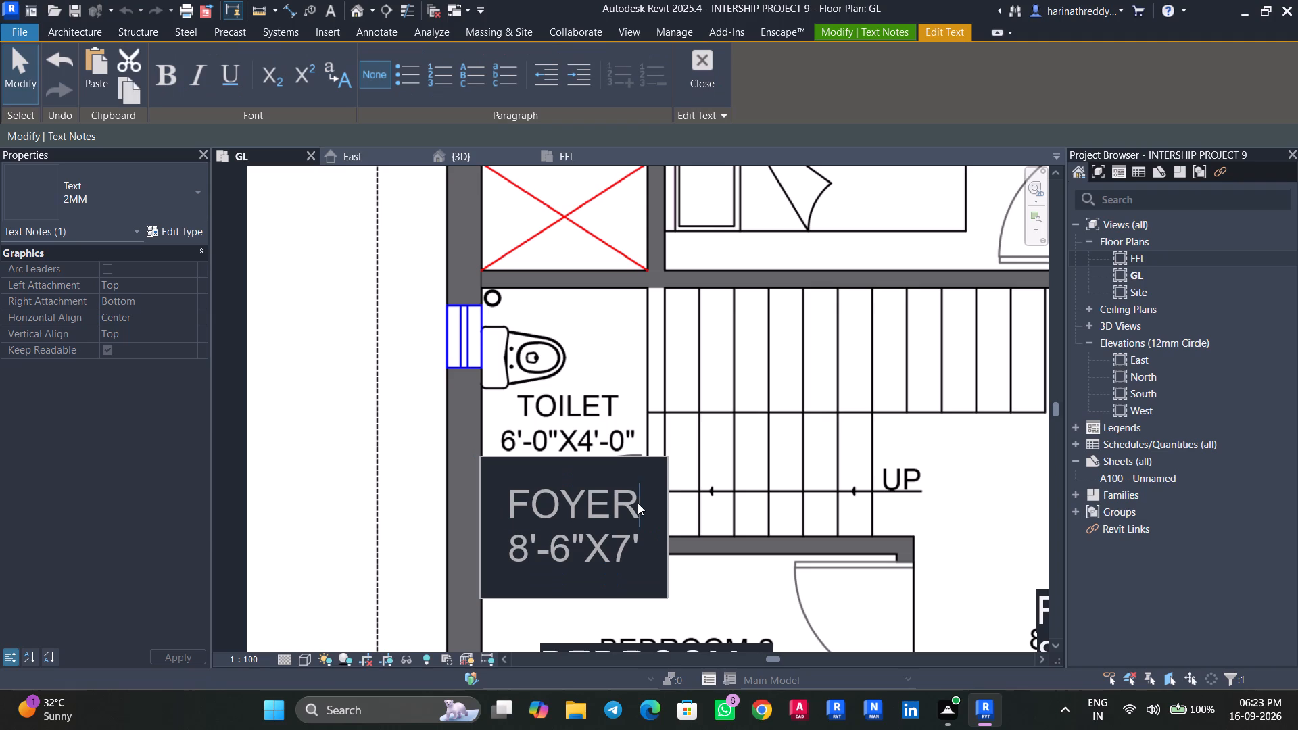
text(TOILET)
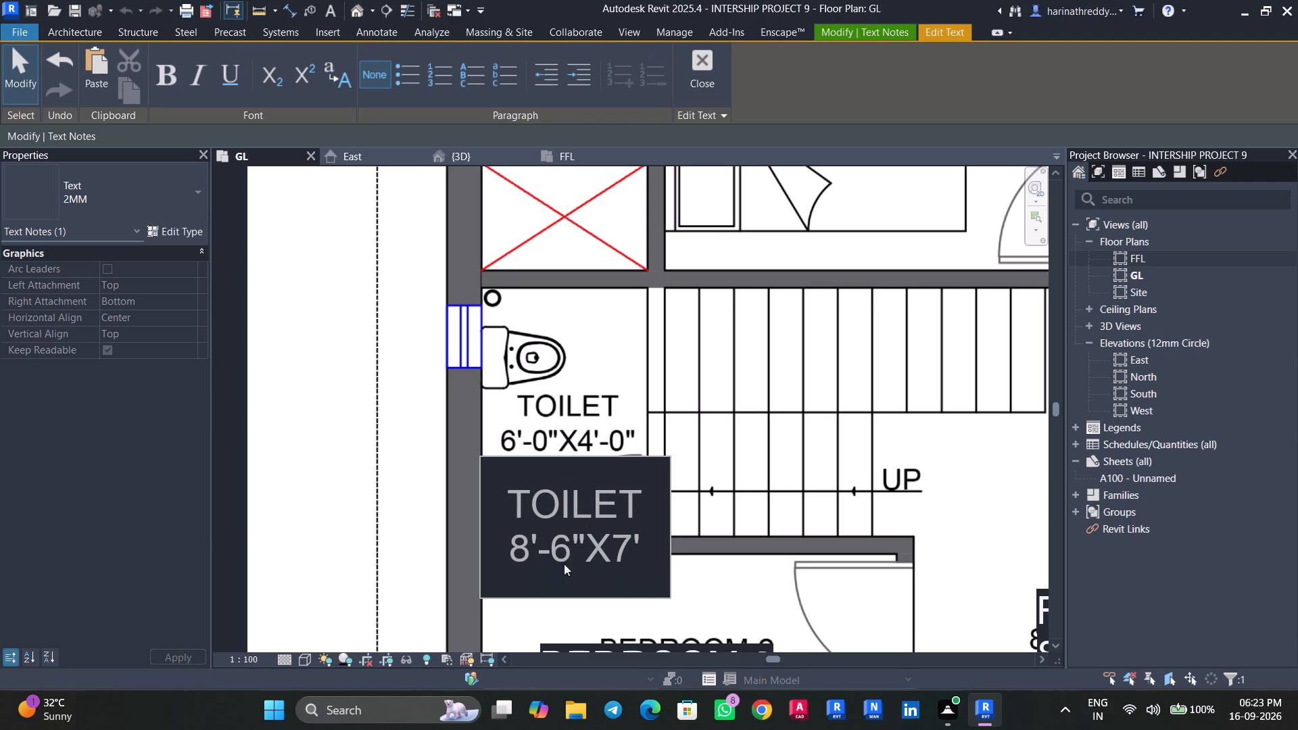
Change the second line of the TOILET note beside the stairs to 6'X4'.
click(571, 555)
key(BackSpace)
key(BackSpace)
key(BackSpace)
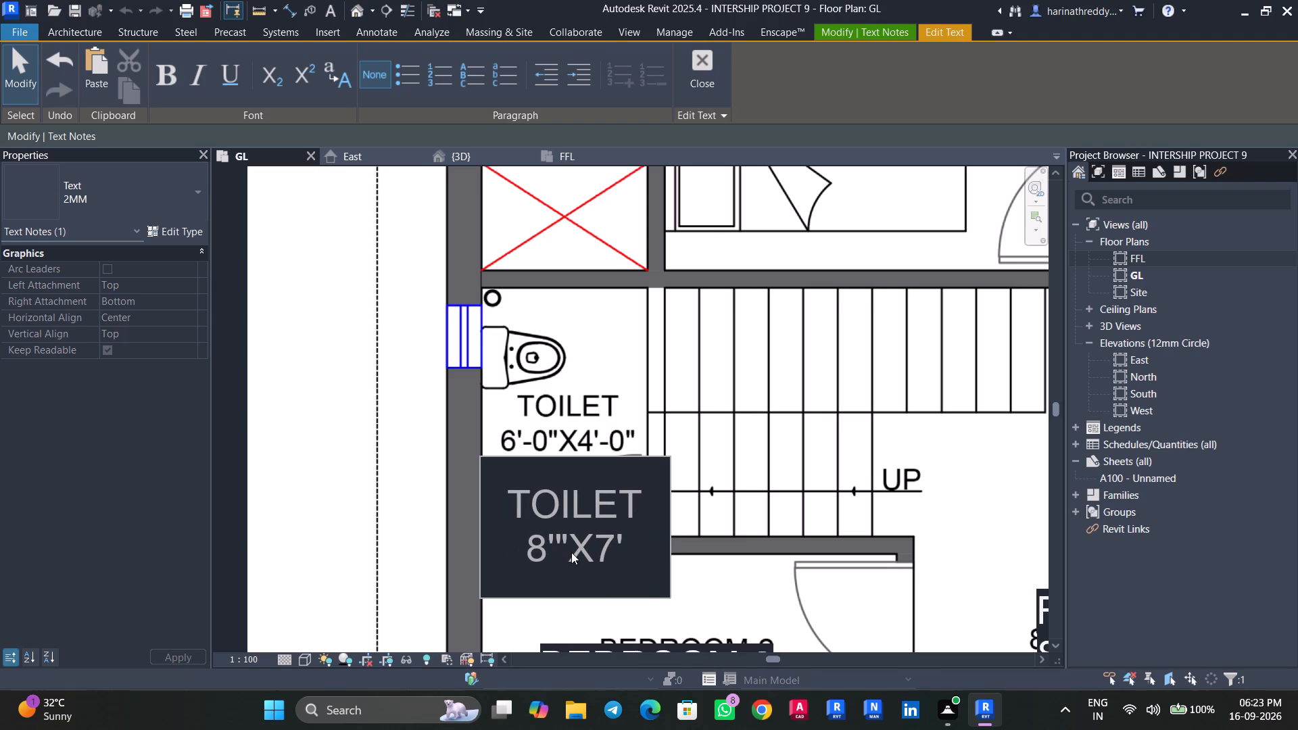
key(BackSpace)
click(552, 541)
key(BackSpace)
text(6')
click(606, 556)
key(BackSpace)
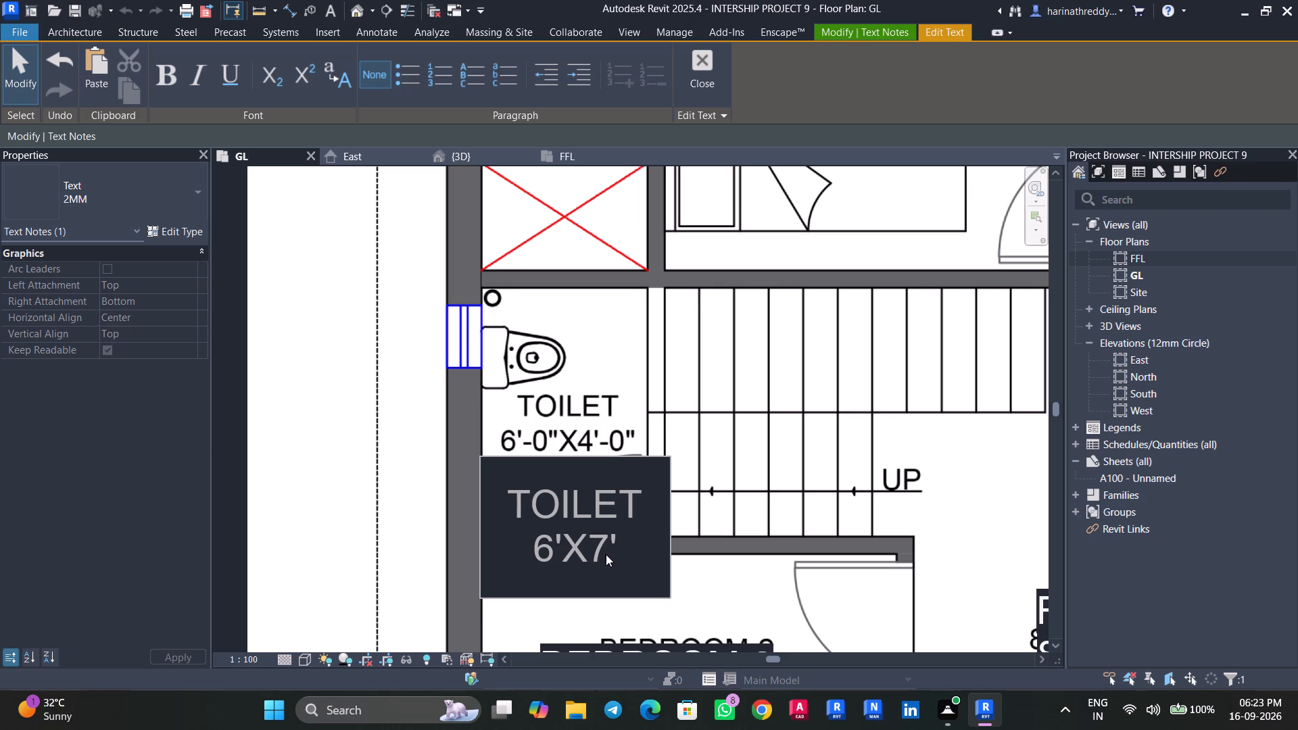
key(4)
click(709, 570)
Move the stair-side TOILET note up over the plan's printed toilet label.
drag(479, 454, 479, 437)
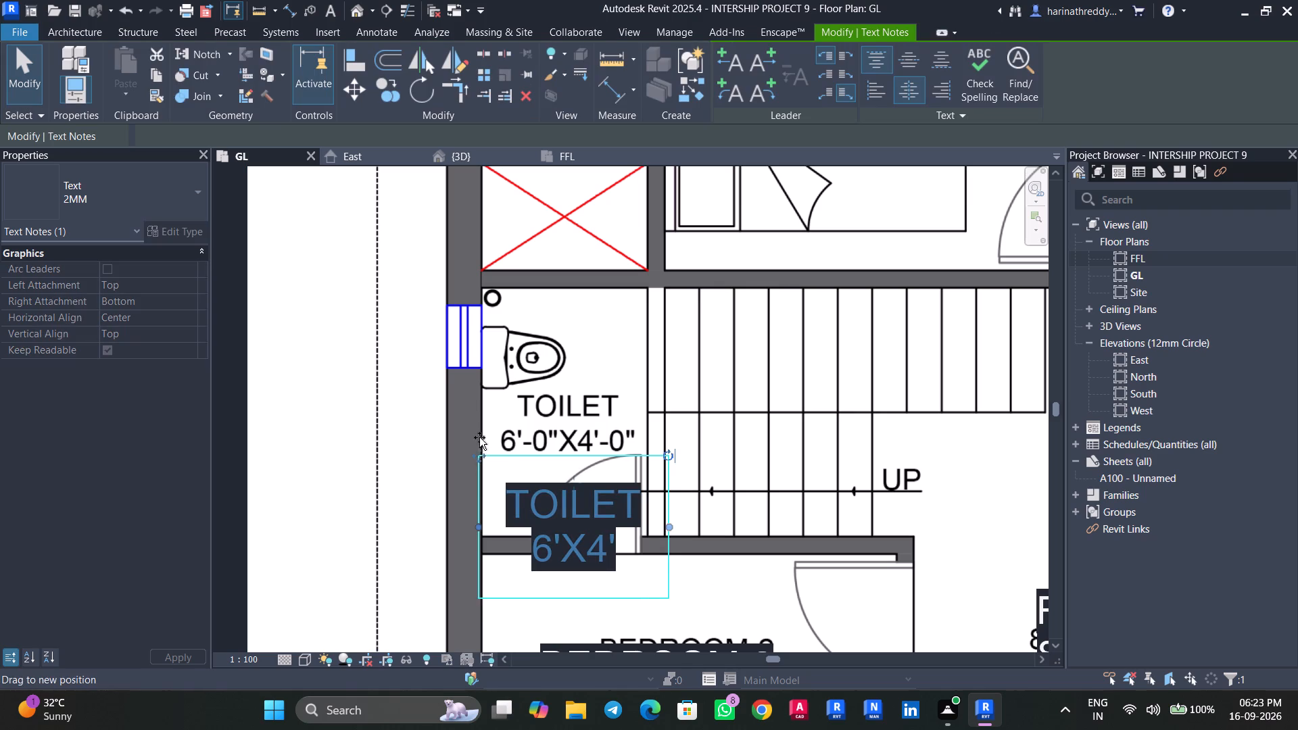
drag(479, 437, 478, 368)
Copy the TOILET note to the printed label of the 7'-0"X4'-0" toilet beside BEDROOM-1.
scroll(542, 430, down, 3)
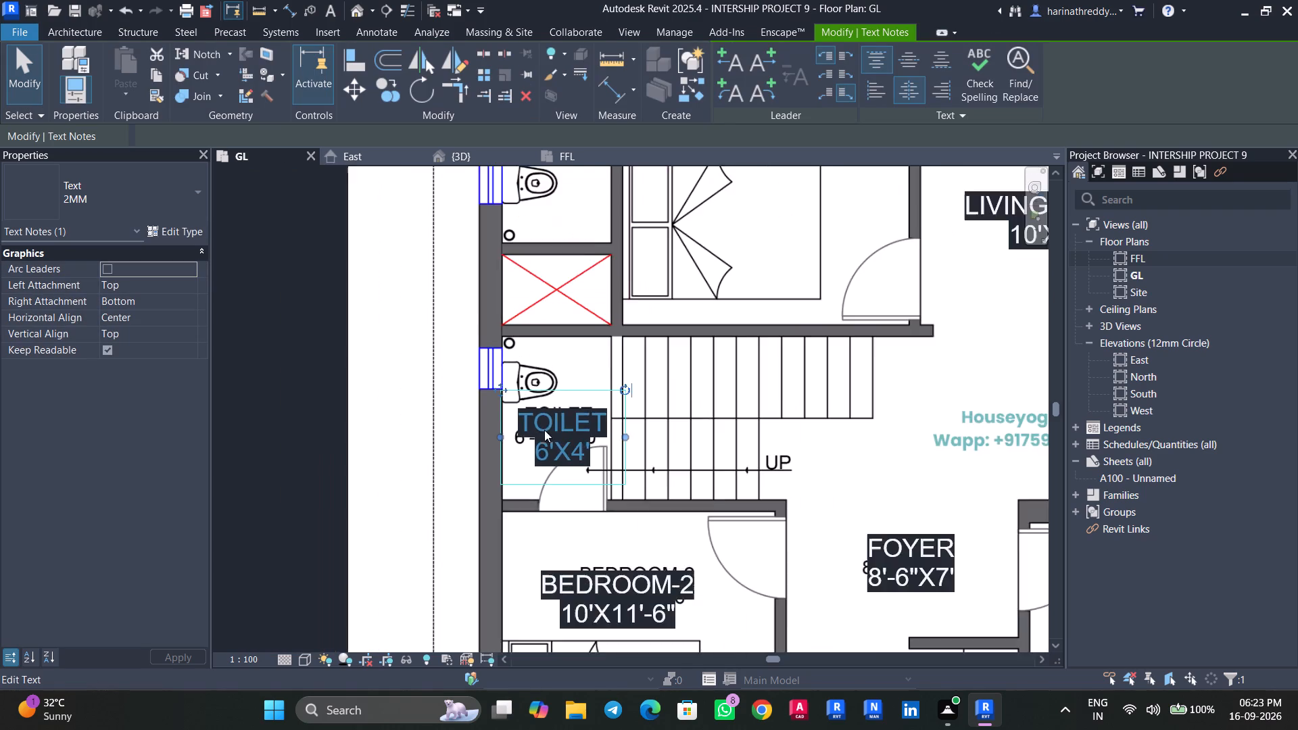
scroll(579, 408, up, 1)
middle_drag(581, 408, 614, 579)
scroll(616, 575, down, 2)
ctrl+drag(602, 606, 587, 420)
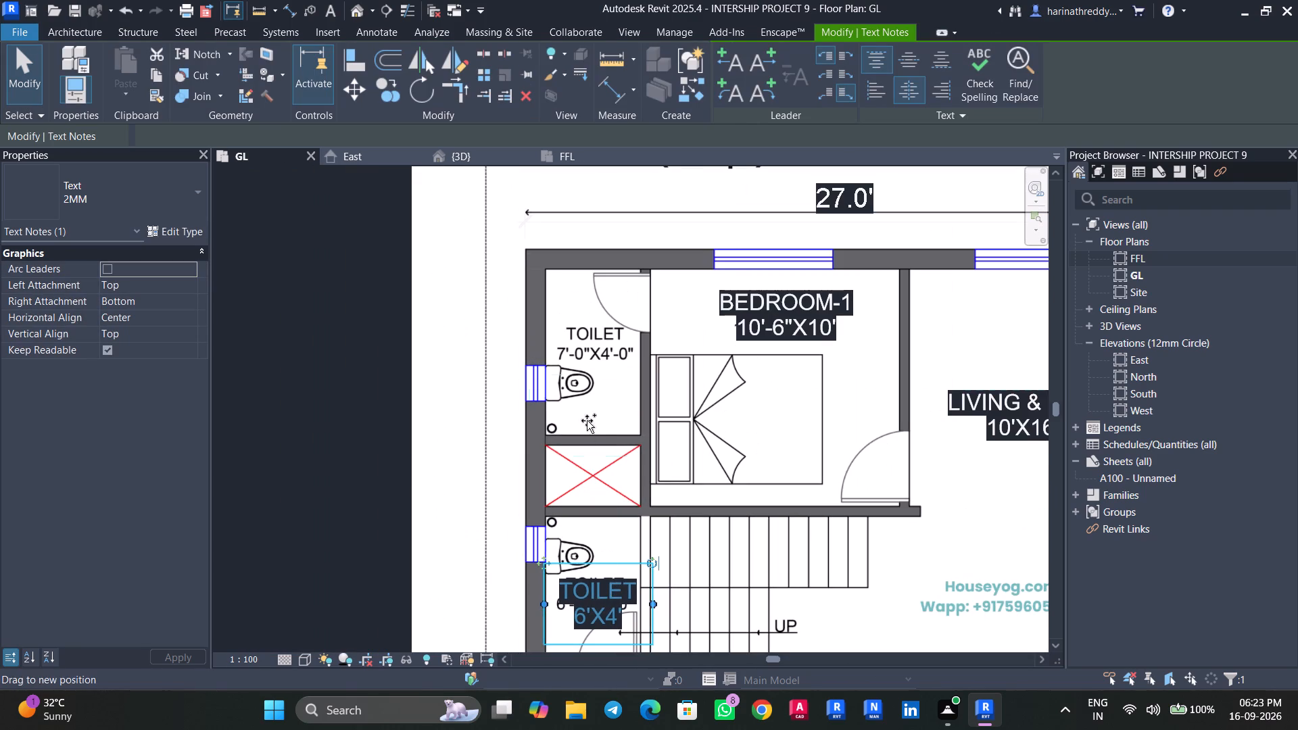
ctrl+drag(587, 420, 599, 328)
Change the size in the TOILET note copy beside BEDROOM-1 to 7'X4'.
scroll(599, 328, up, 5)
click(577, 352)
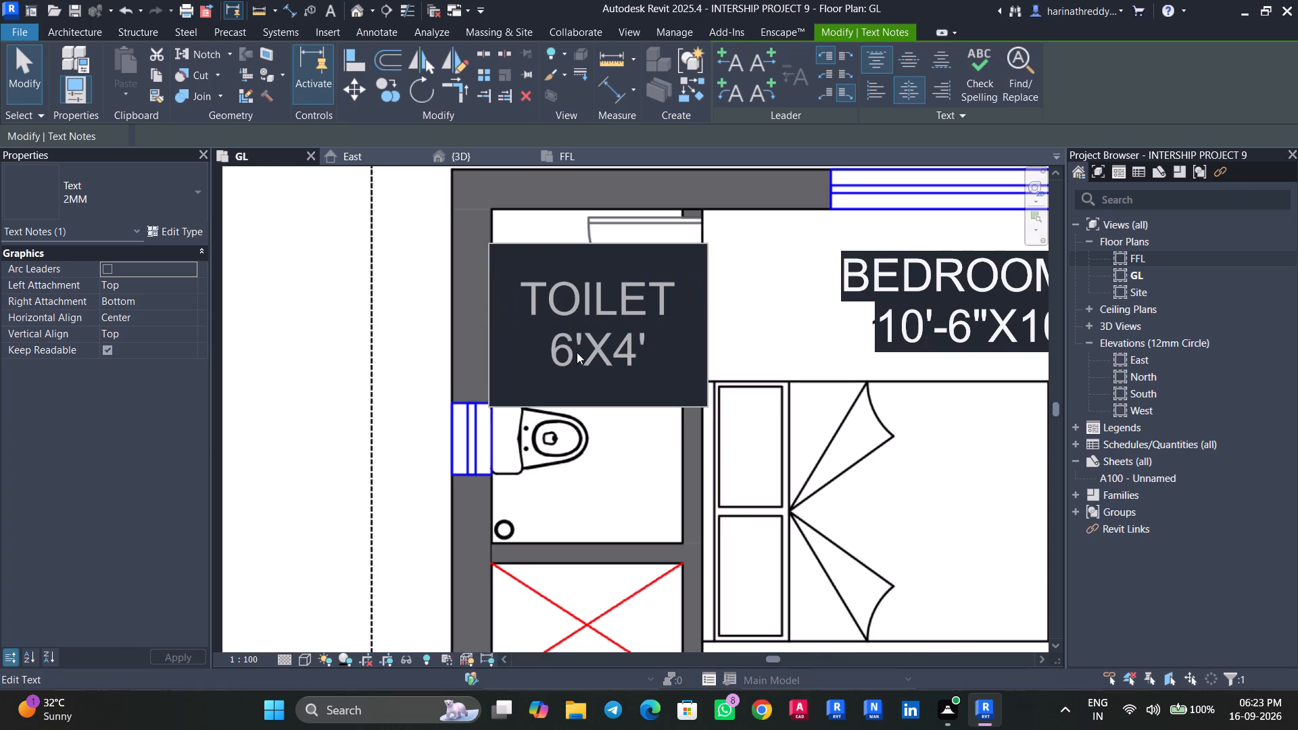
key(BackSpace)
key(7)
click(669, 471)
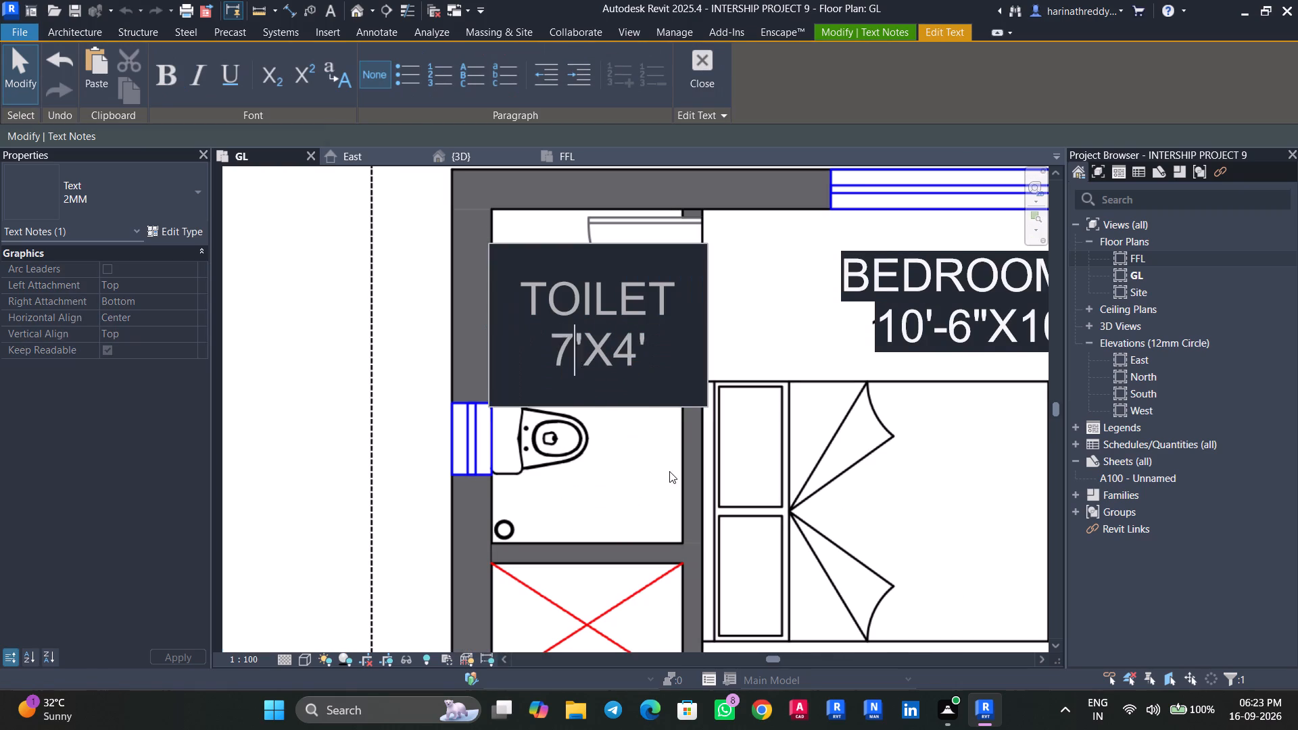
scroll(629, 481, down, 3)
key(Escape)
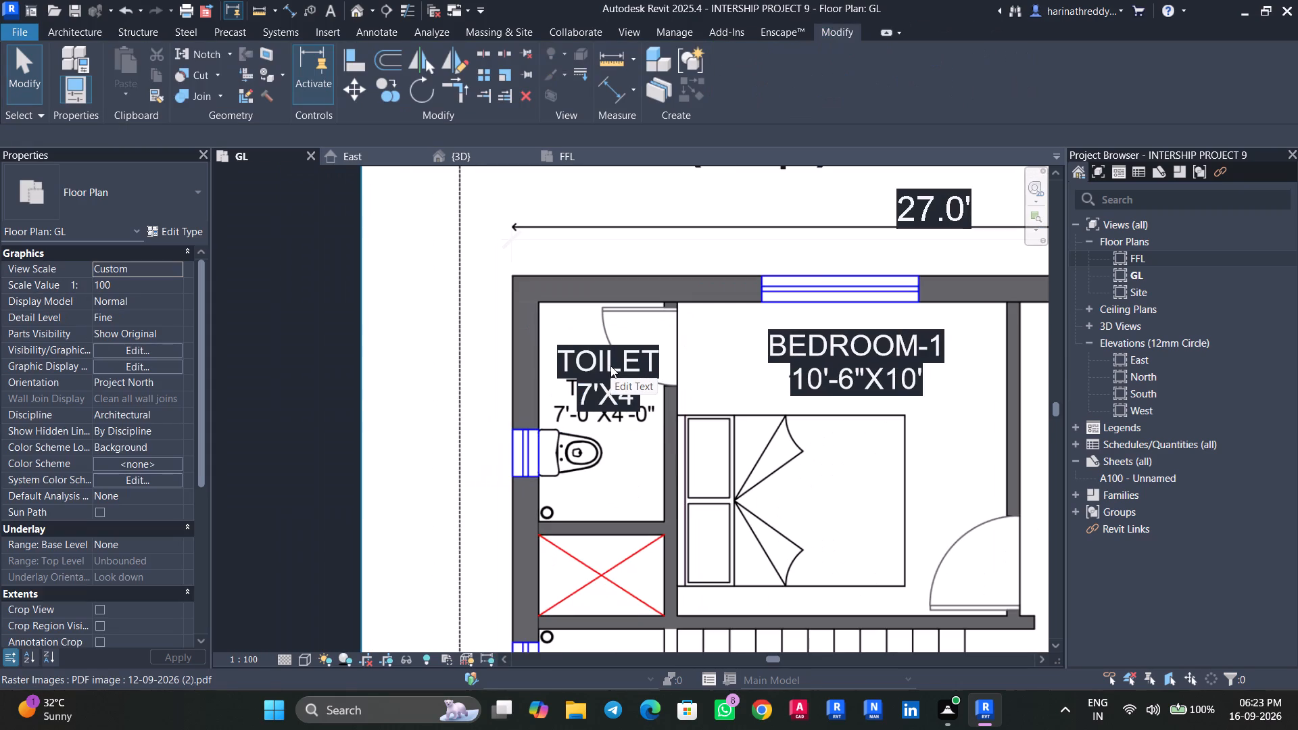
Move the TOILET note beside BEDROOM-1 down over the plan's printed toilet label.
key(Tab)
key(Tab)
click(596, 391)
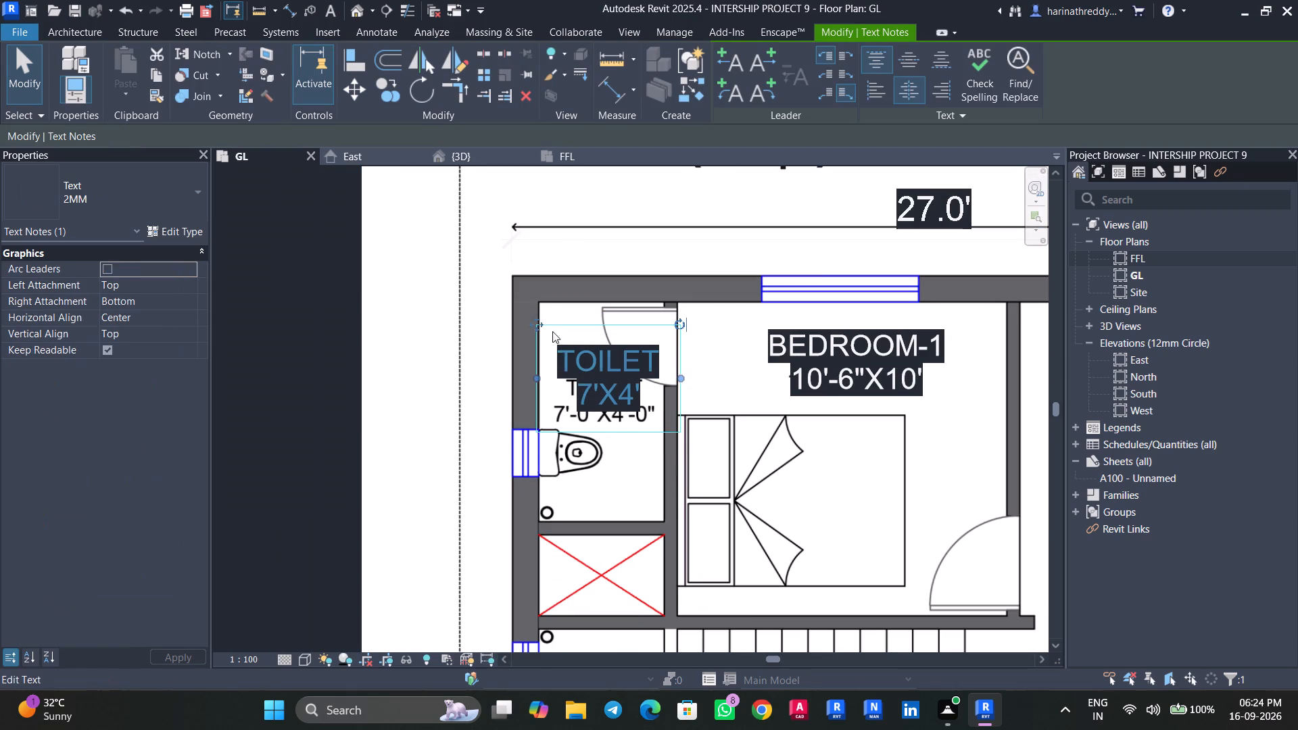
drag(537, 318, 538, 344)
scroll(629, 469, down, 1)
scroll(629, 469, up, 2)
scroll(629, 464, down, 2)
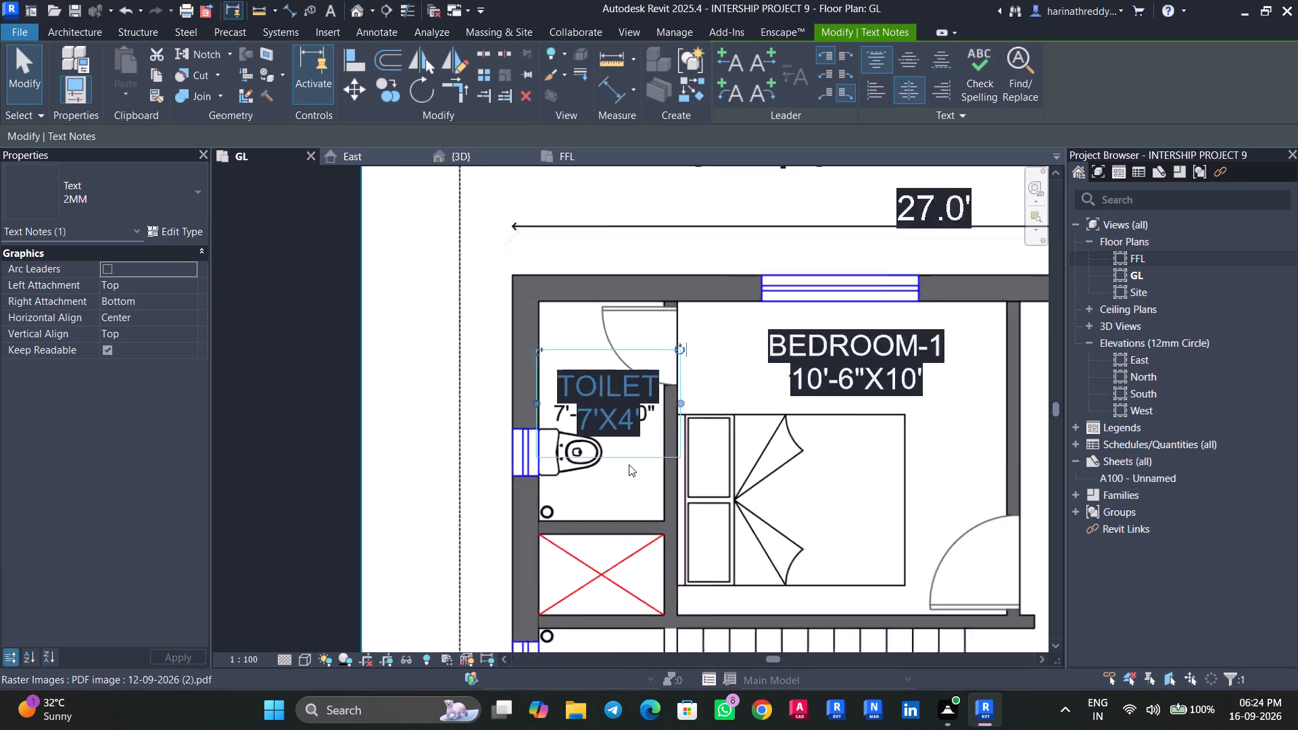
scroll(629, 464, down, 1)
key(Escape)
Add a 2MM text note reading ENTRY at the printed entry label below the SIT OUT note.
scroll(783, 466, down, 7)
middle_drag(776, 460, 648, 302)
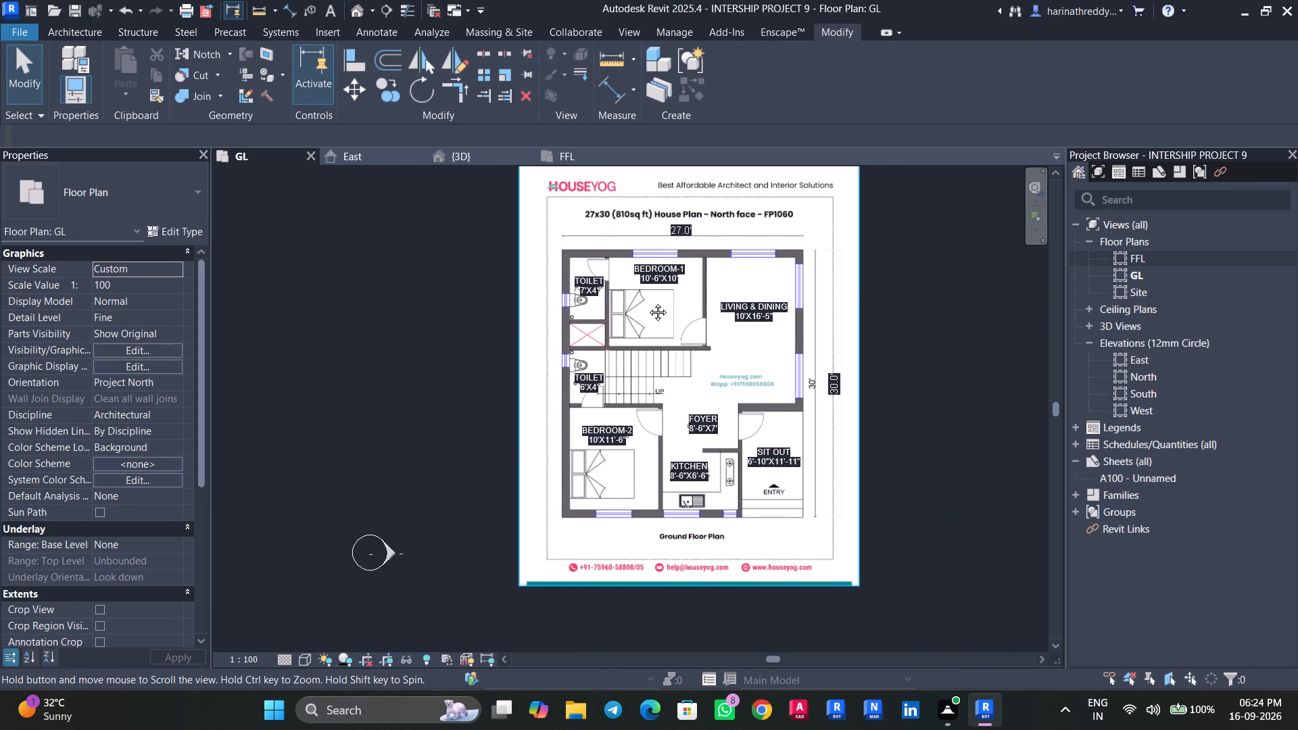
middle_drag(648, 302, 692, 343)
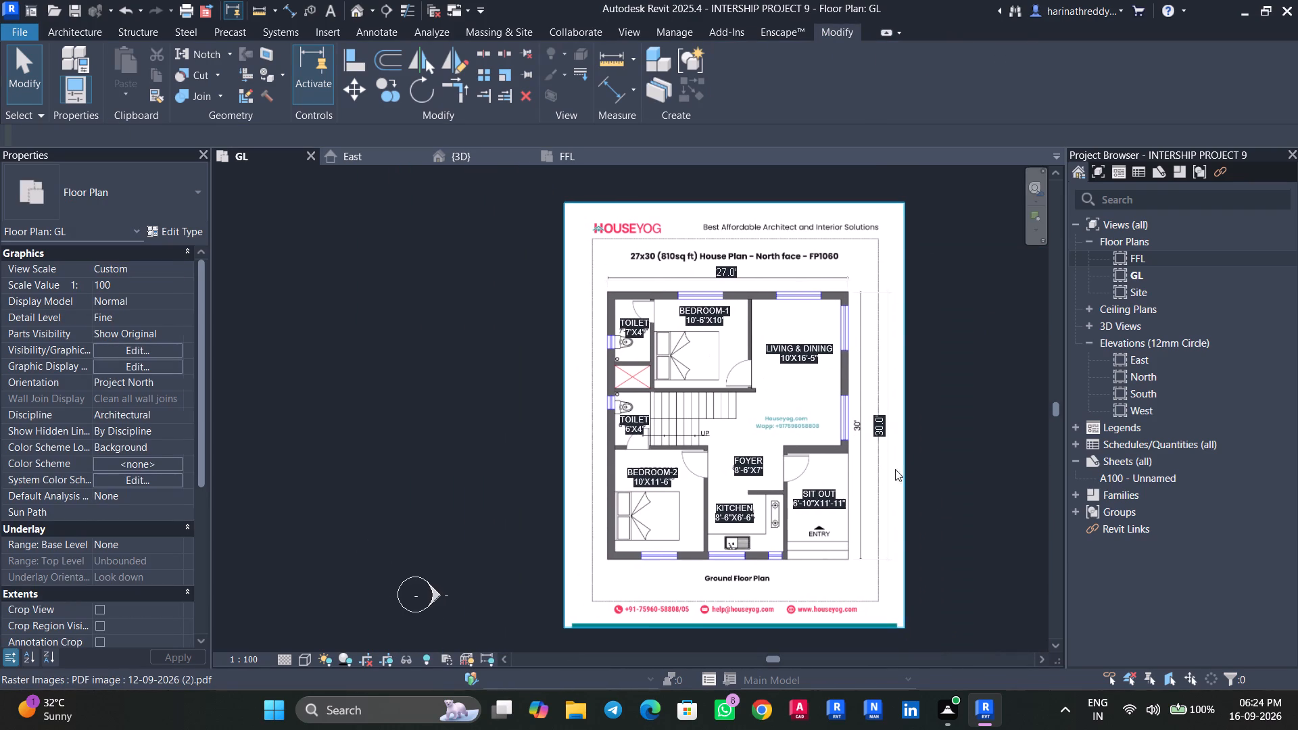
scroll(949, 508, up, 1)
scroll(949, 508, down, 1)
scroll(950, 508, up, 2)
text(TX)
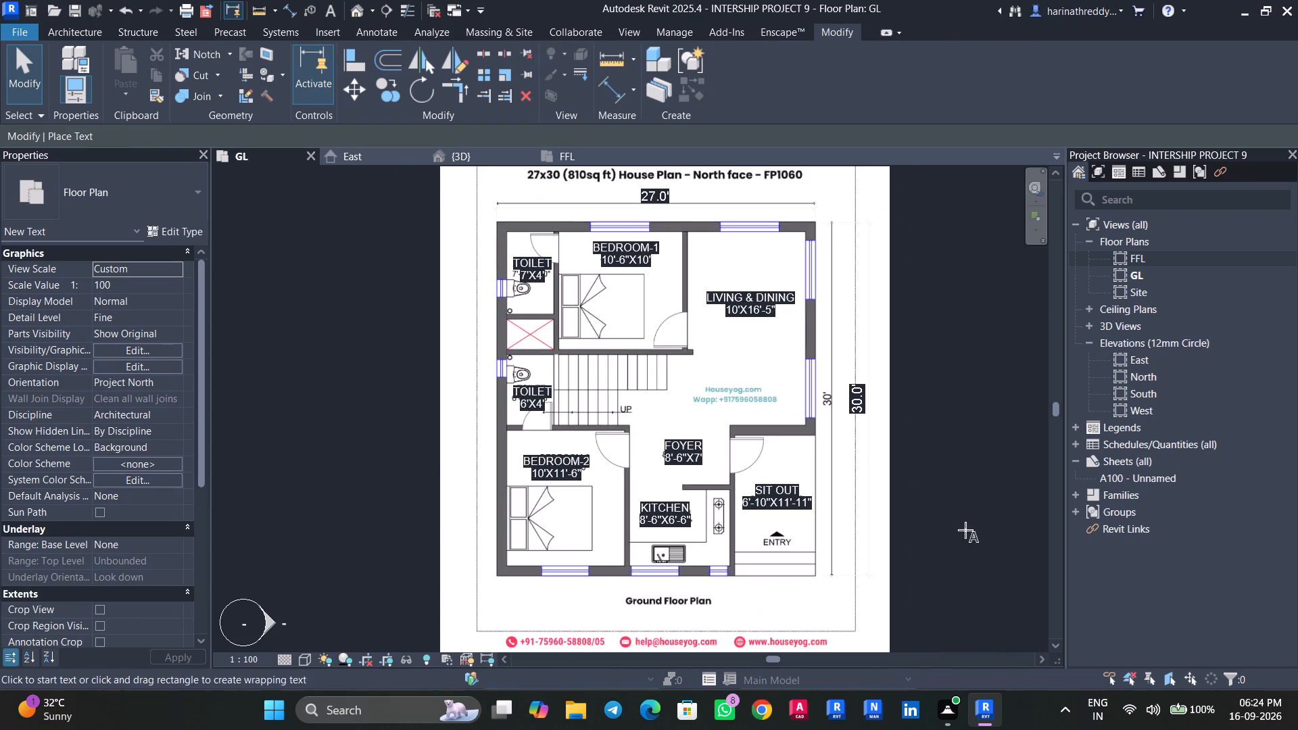
scroll(771, 553, up, 7)
middle_drag(772, 552, 773, 506)
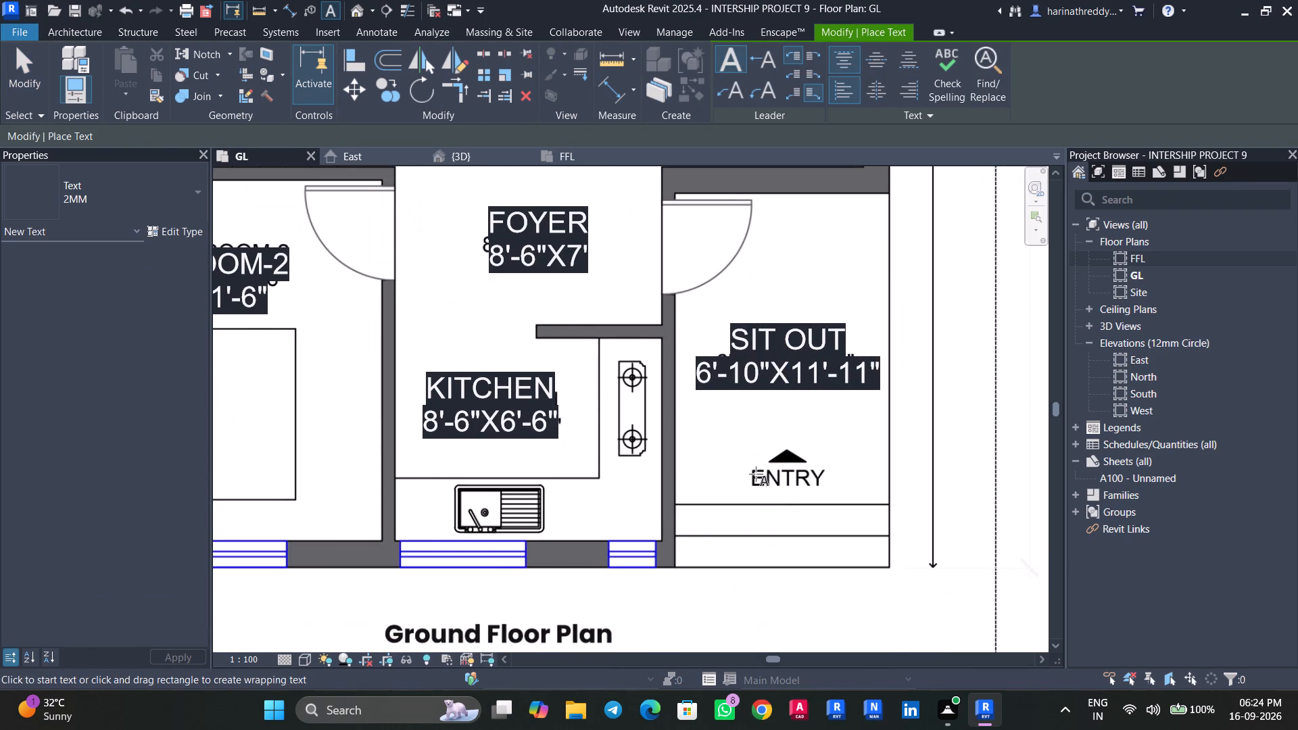
click(746, 470)
text(ENTRY)
click(899, 498)
key(Escape)
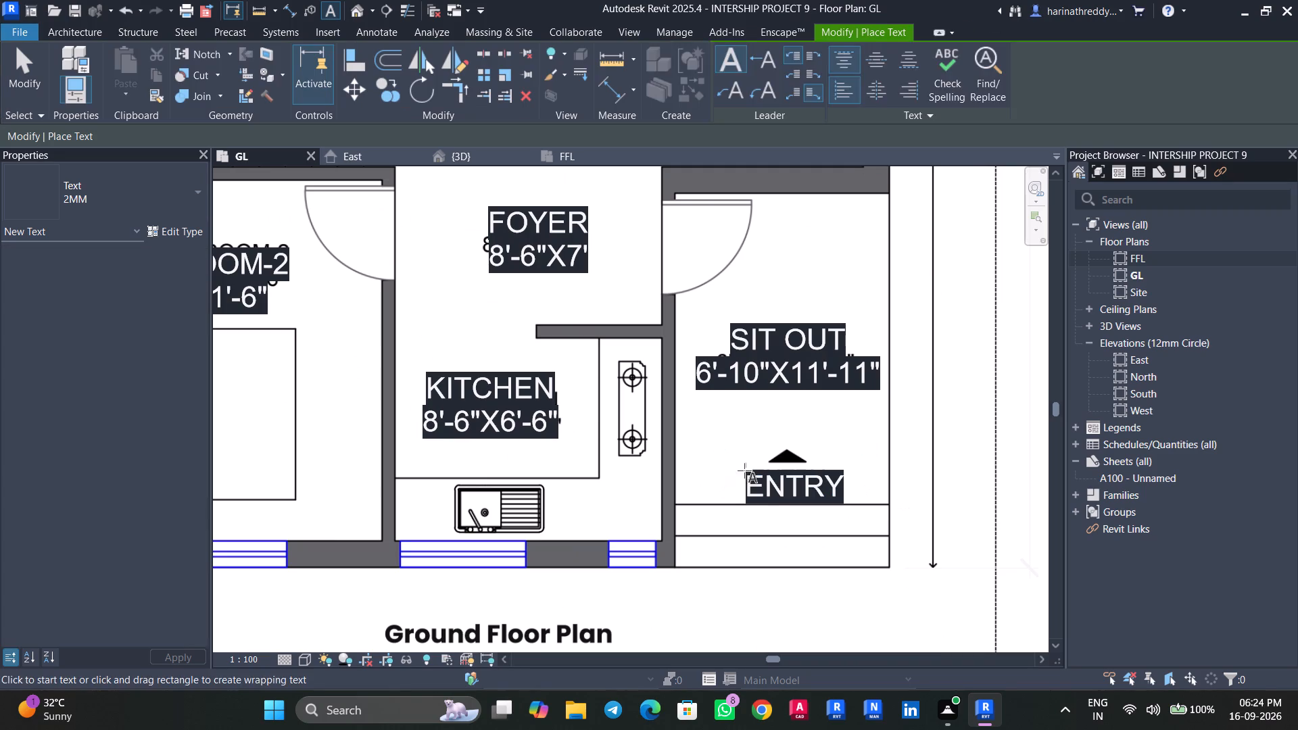
Move the ENTRY note up slightly so it covers the plan's printed entry label under the arrow.
key(Escape)
key(Tab)
key(Tab)
key(Tab)
click(760, 486)
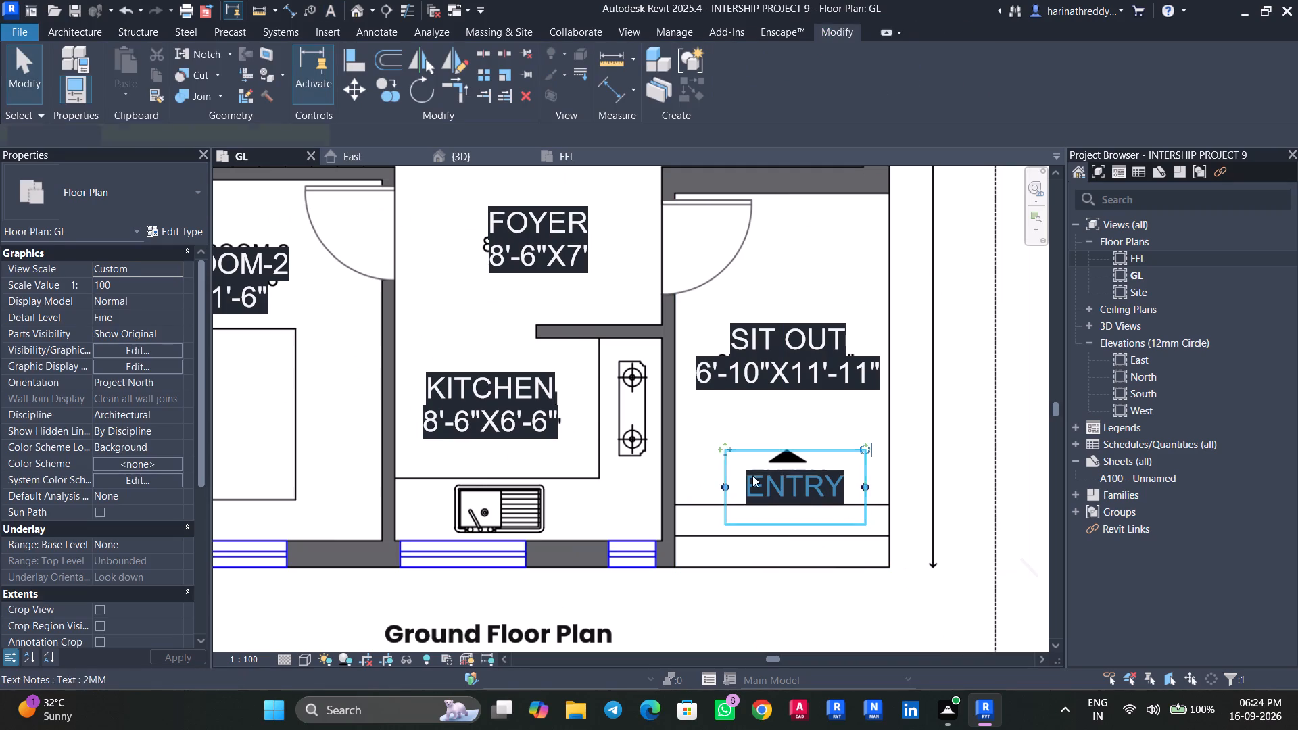
drag(727, 449, 727, 439)
key(Escape)
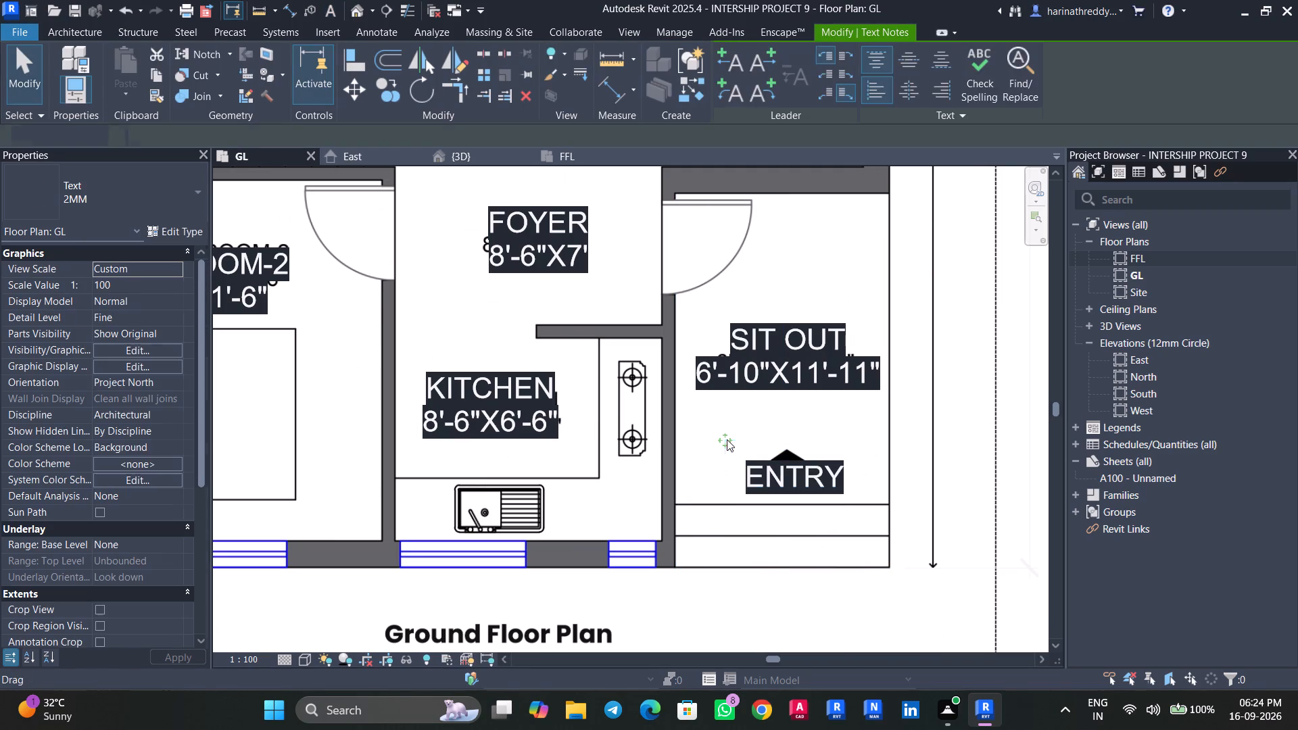
key(Escape)
Save the project with the whole labelled plan in view.
scroll(711, 472, down, 11)
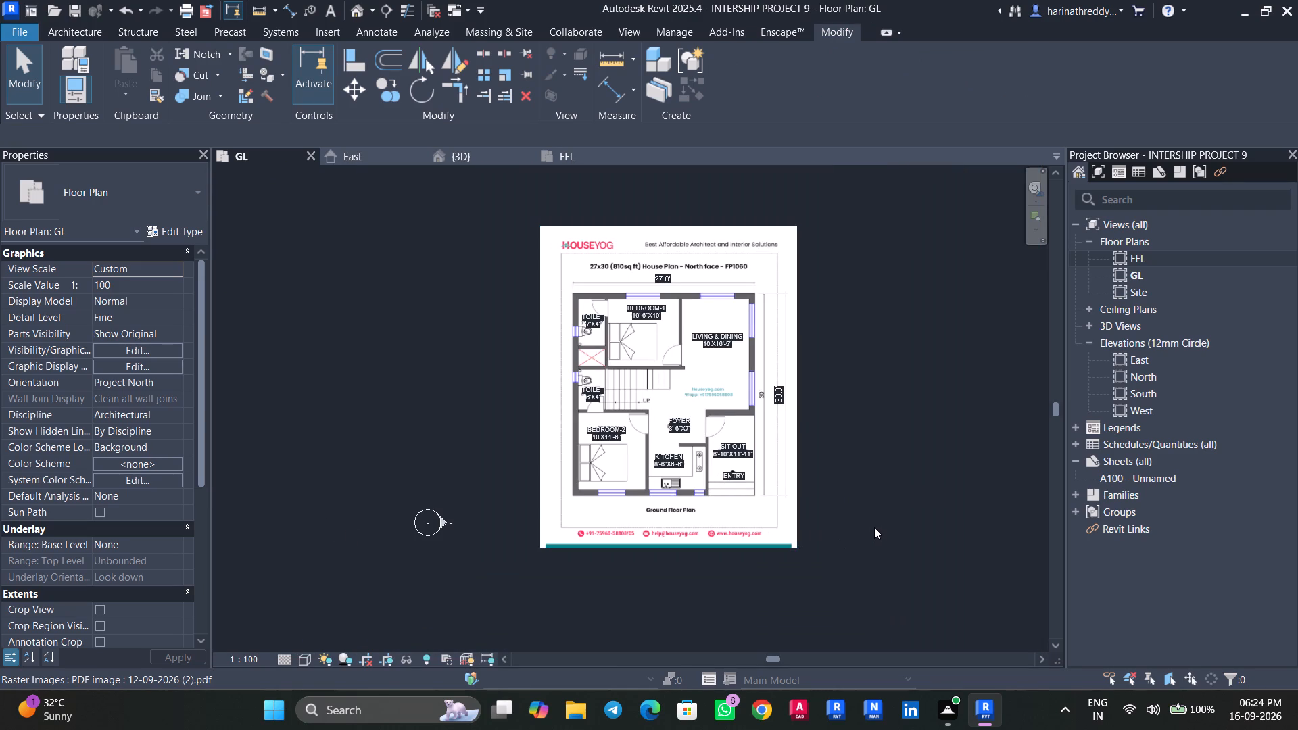
key(ctrl+s)
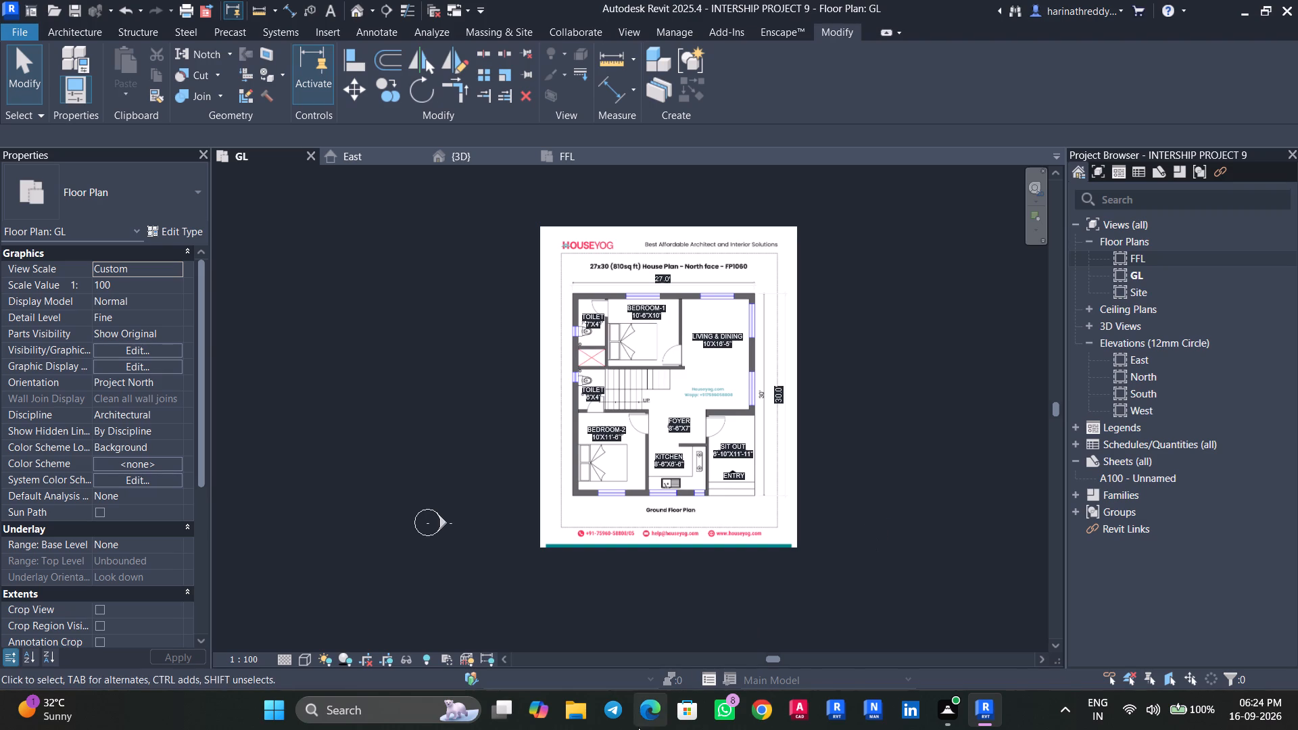
Open the FINAL TITLE BLOCK family from the recent files in File Explorer and load it into INTERSHIP PROJECT 9.
click(574, 725)
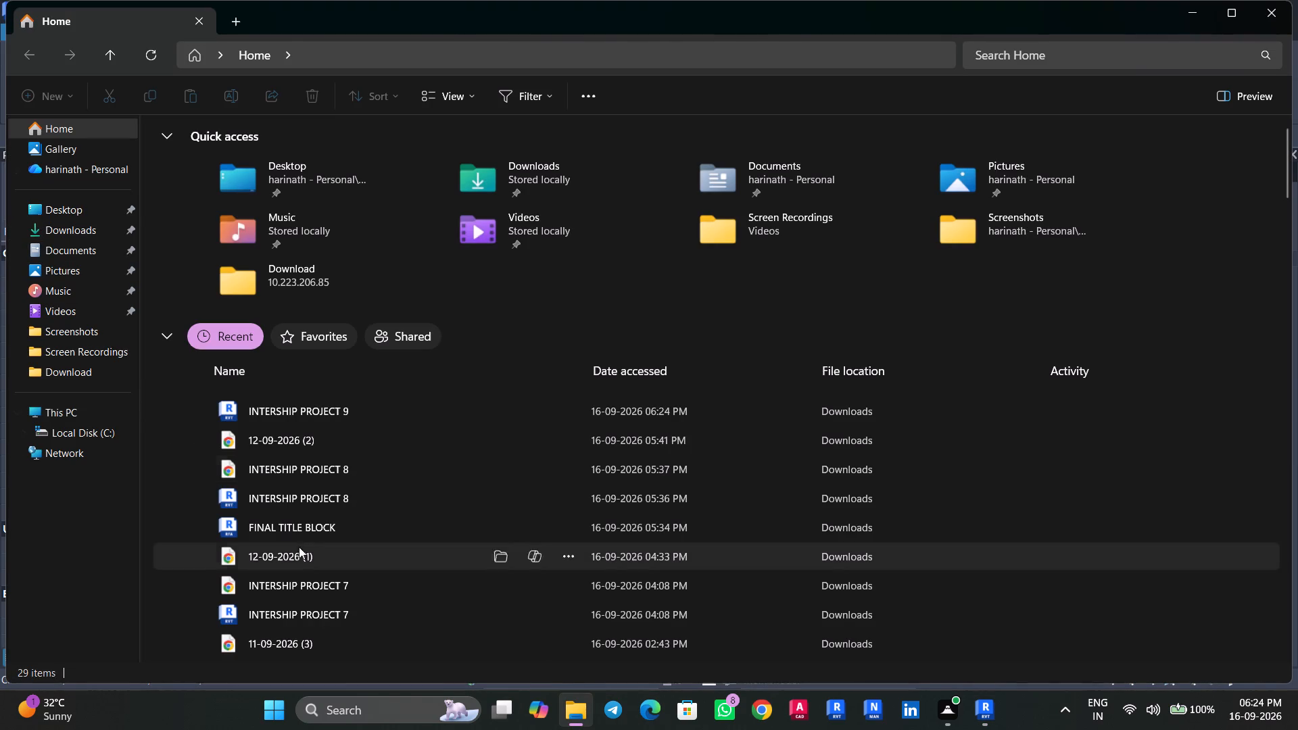
double_click(304, 528)
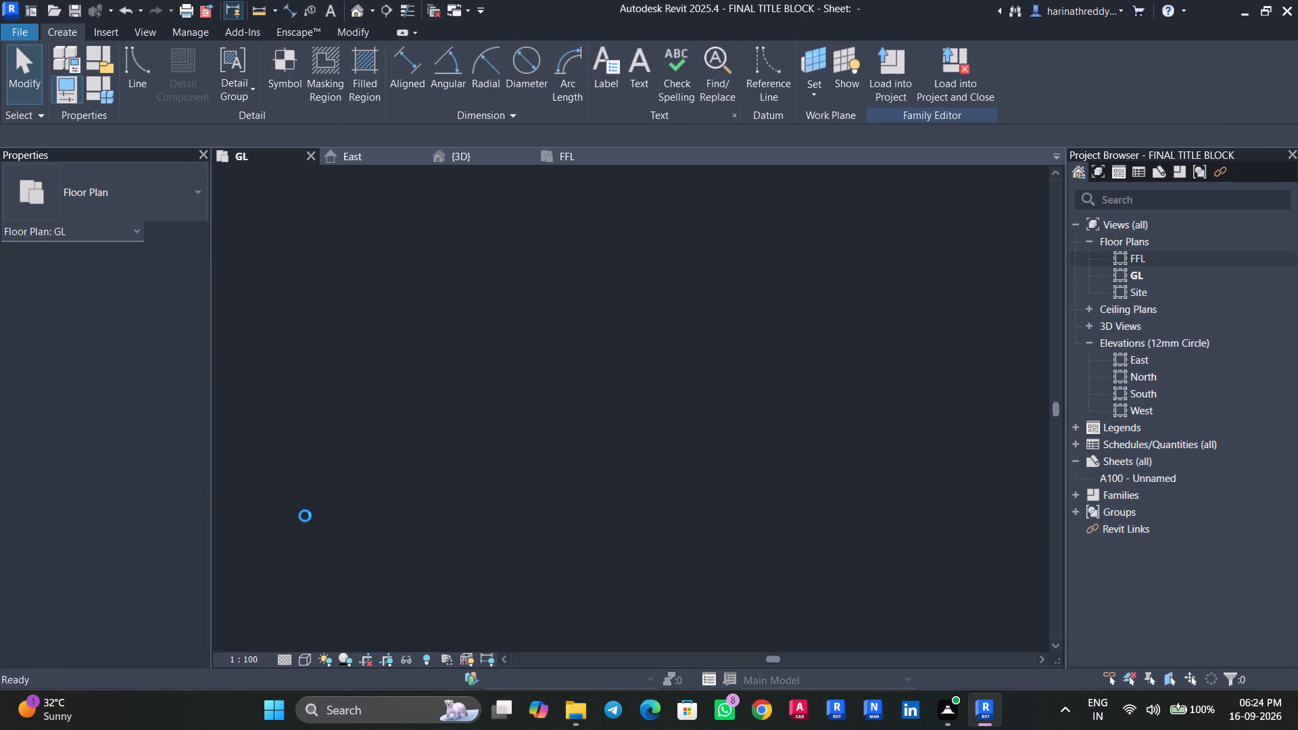
click(897, 93)
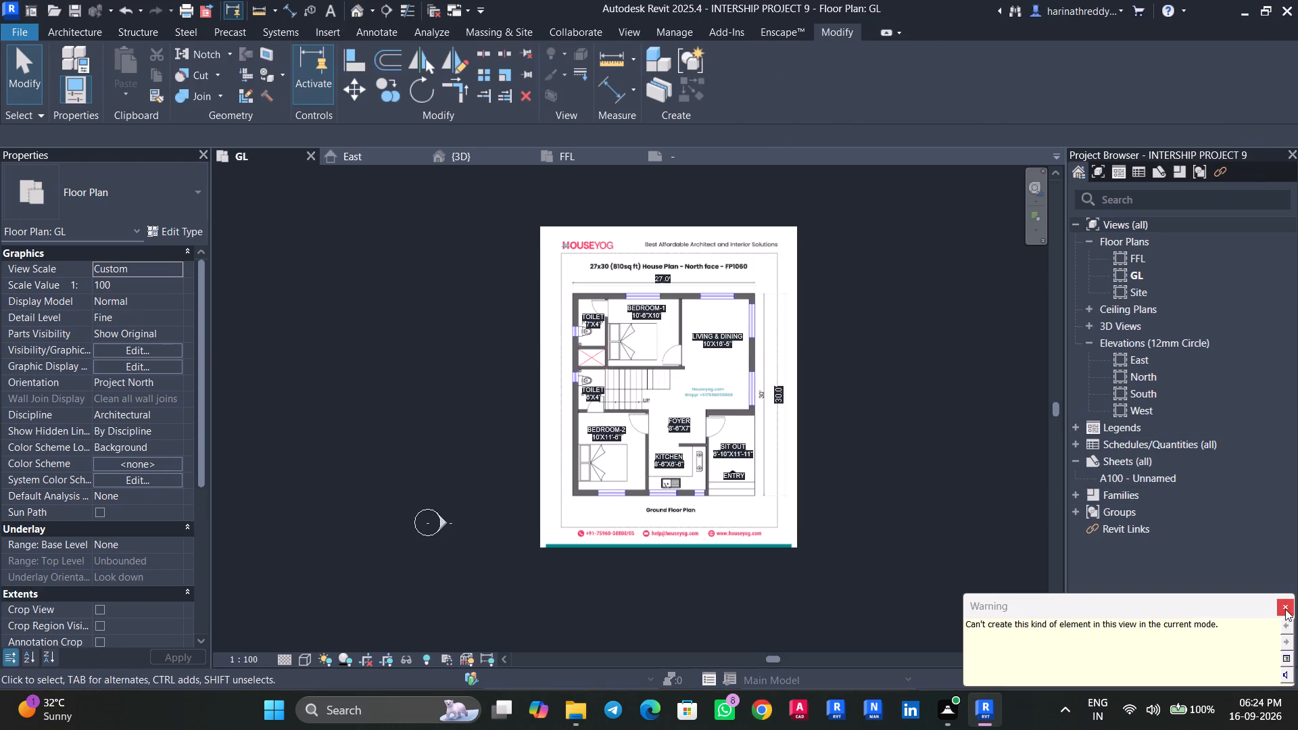
click(1285, 609)
Create a new sheet using FINAL TITLE BLOCK.
right_click(1111, 460)
click(1105, 475)
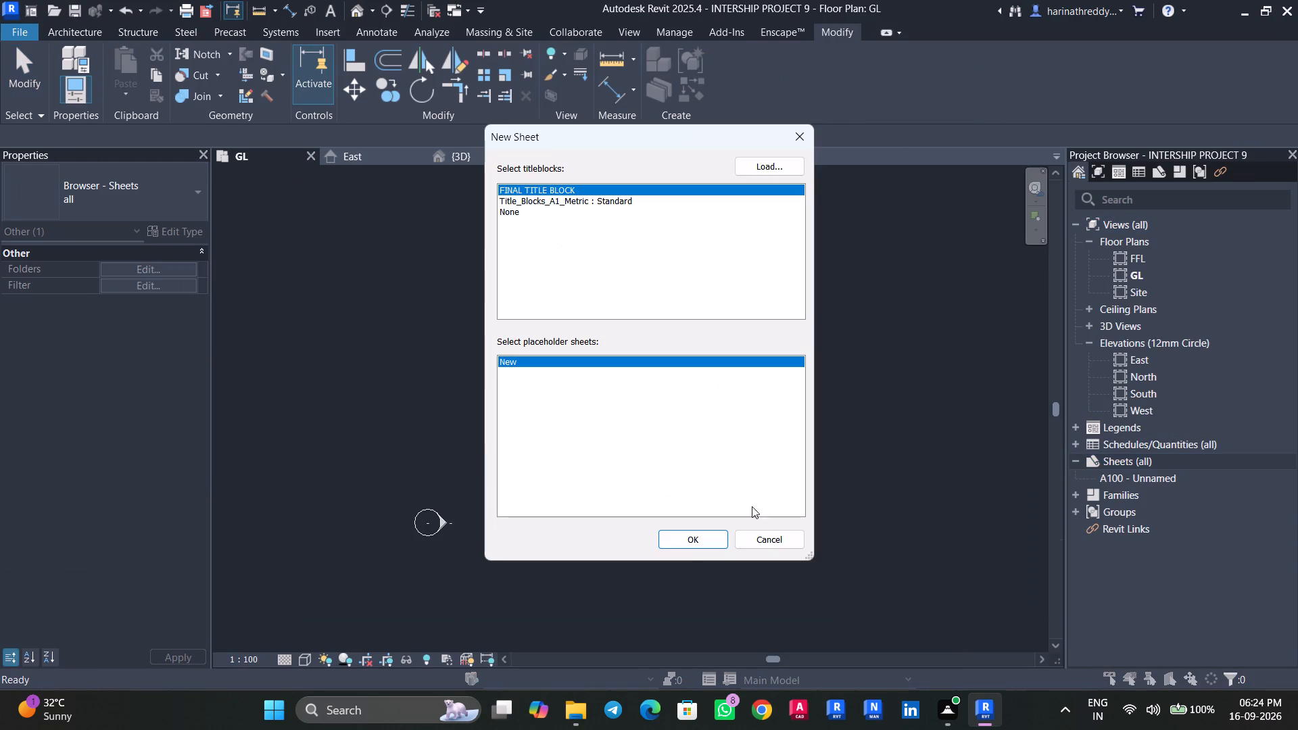
click(695, 542)
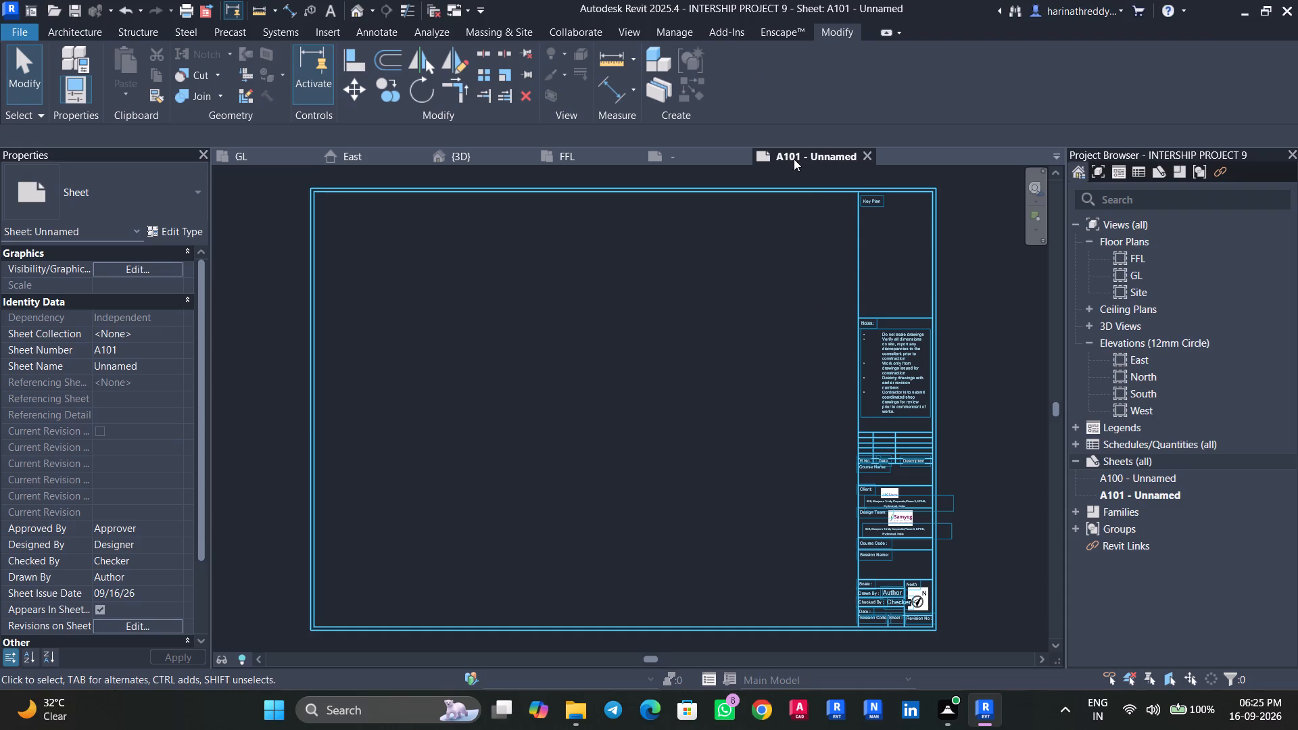
key(Escape)
Look through the FFL and GL floor plan views to check which plan belongs on the new sheet.
click(62, 28)
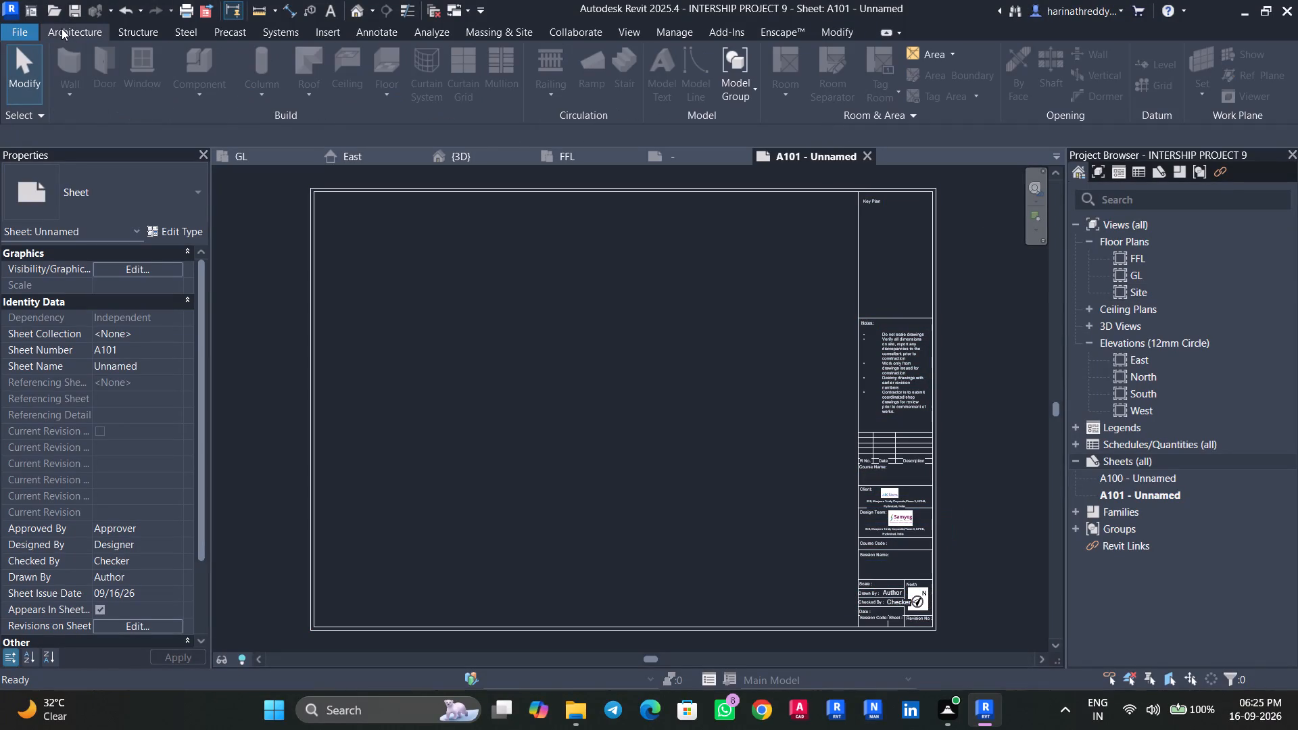
key(Escape)
key(Escape)
double_click(1132, 458)
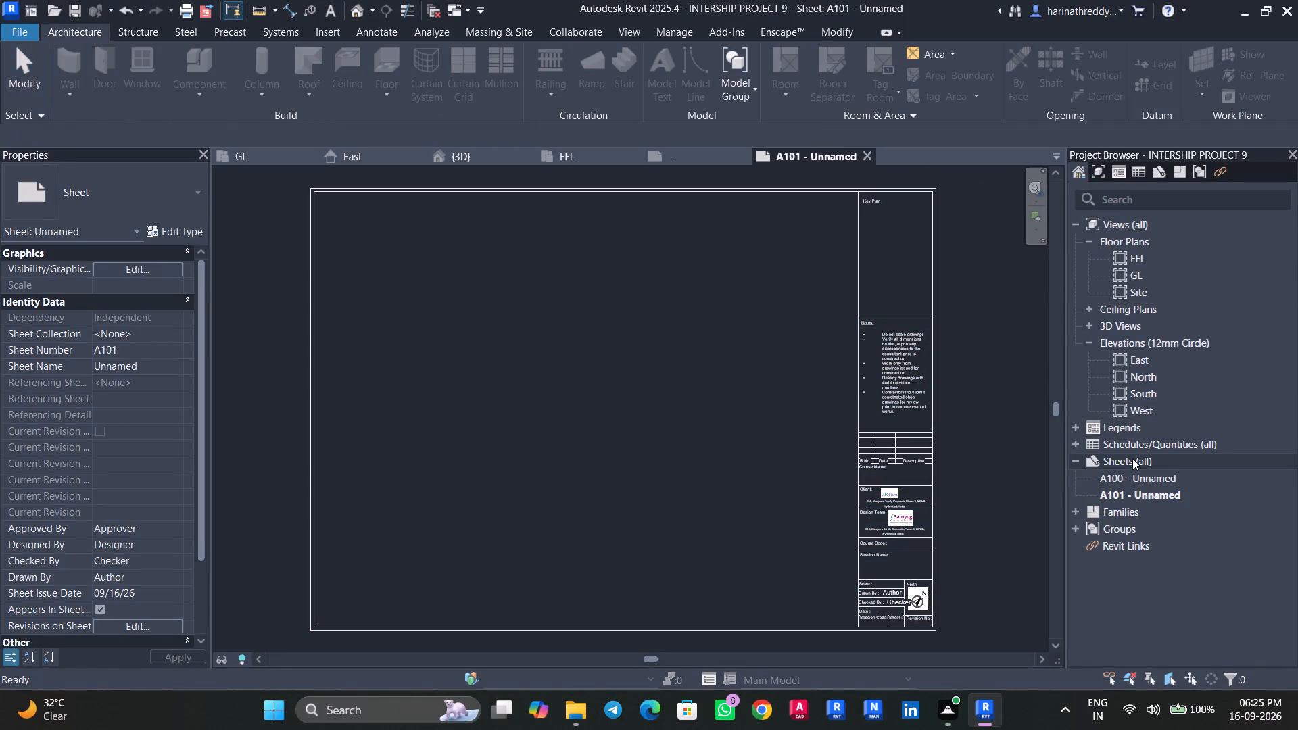
double_click(1126, 250)
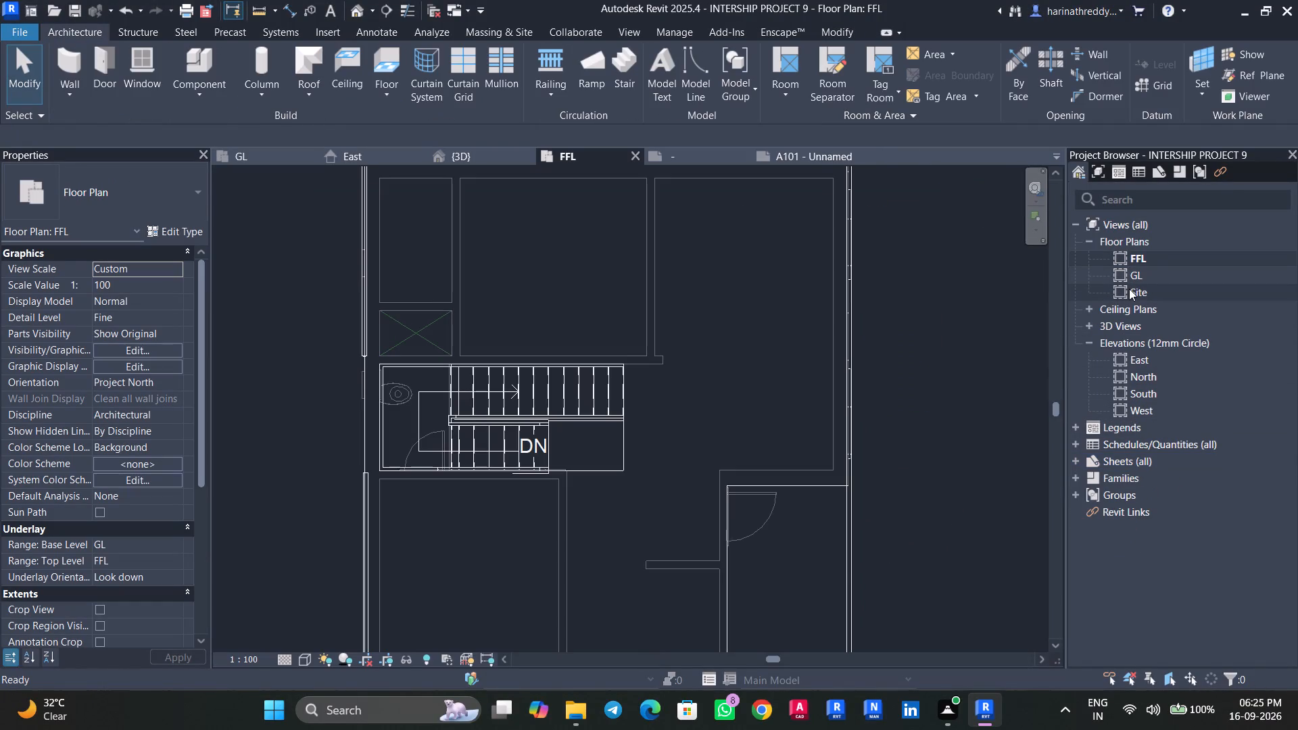
double_click(1135, 276)
scroll(677, 417, up, 4)
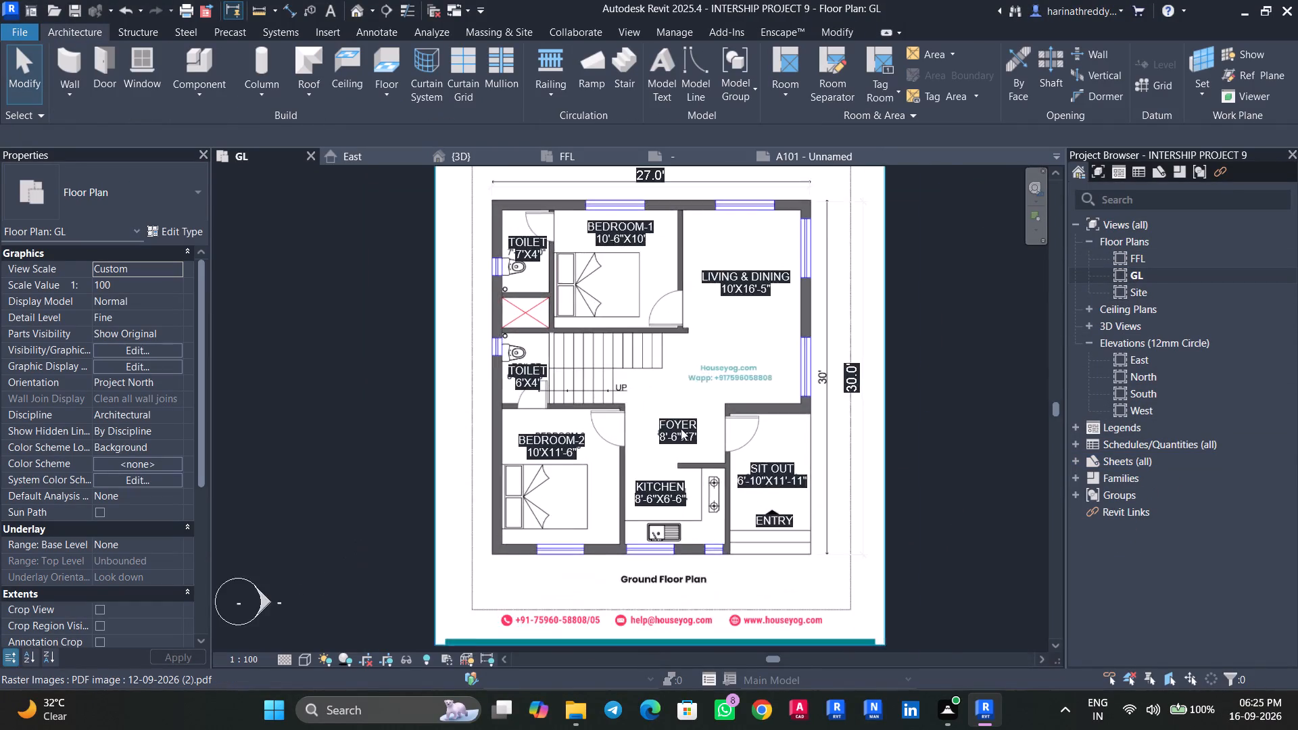
scroll(681, 429, up, 2)
click(719, 421)
scroll(713, 416, down, 4)
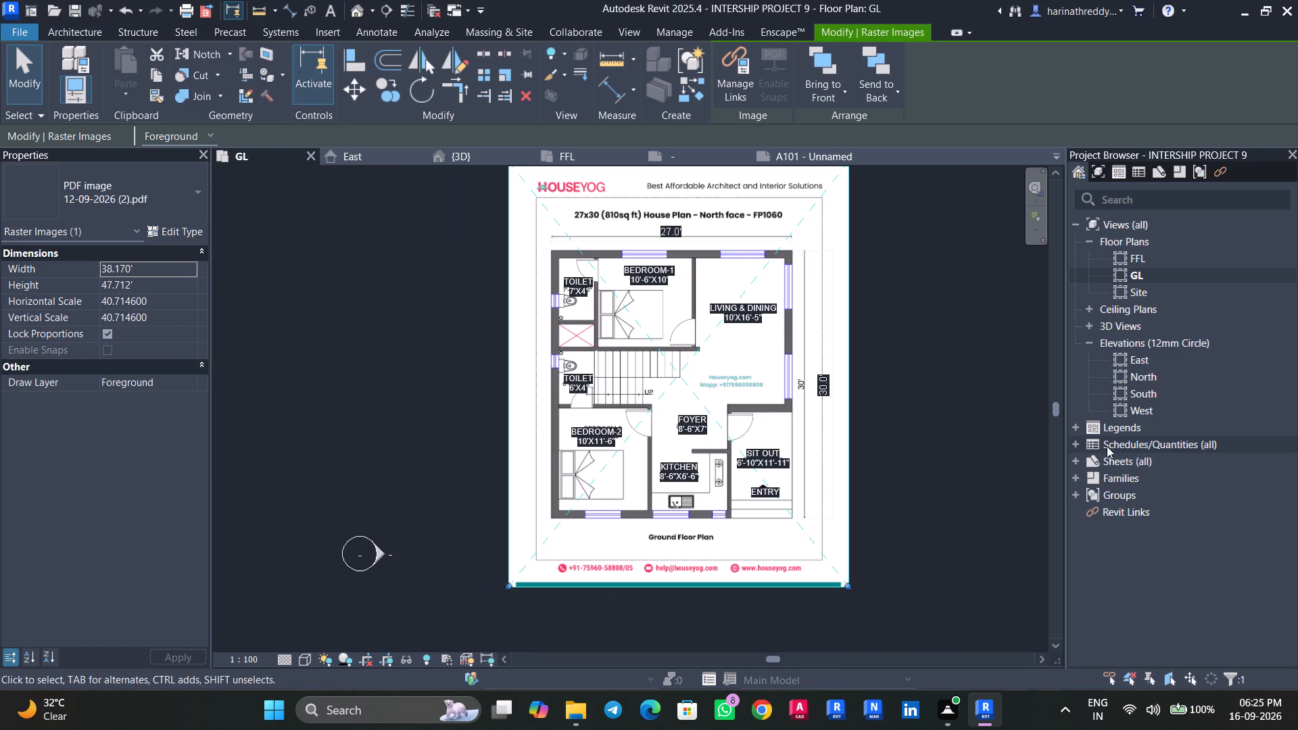
Open sheet A101 from the project's sheets.
click(1078, 449)
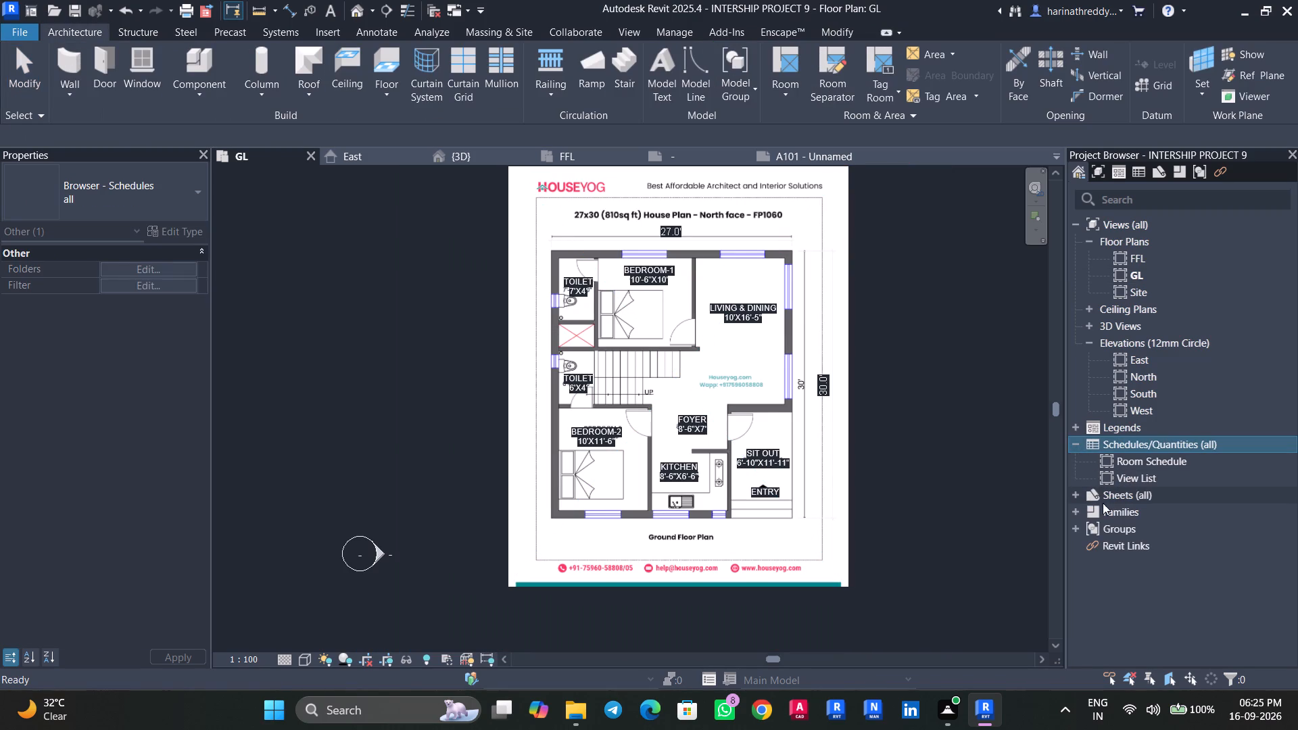
click(1077, 441)
click(1082, 461)
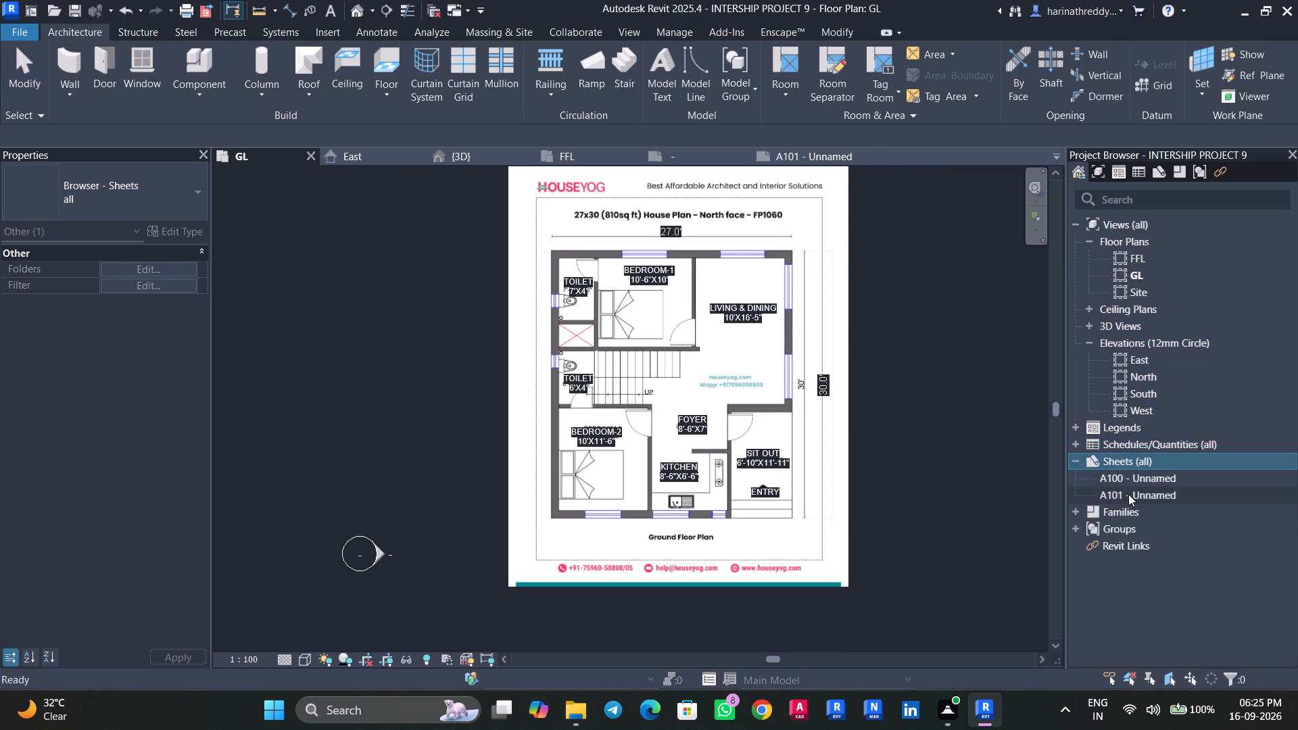
double_click(1128, 494)
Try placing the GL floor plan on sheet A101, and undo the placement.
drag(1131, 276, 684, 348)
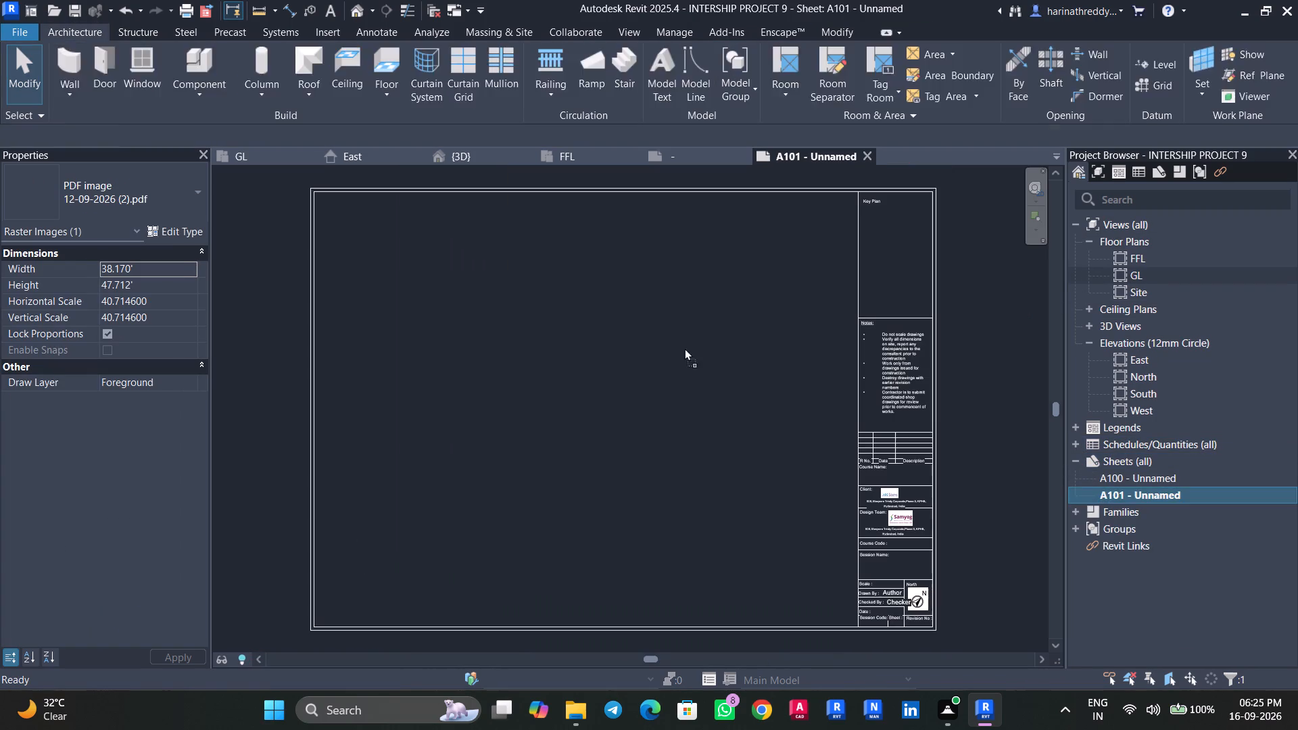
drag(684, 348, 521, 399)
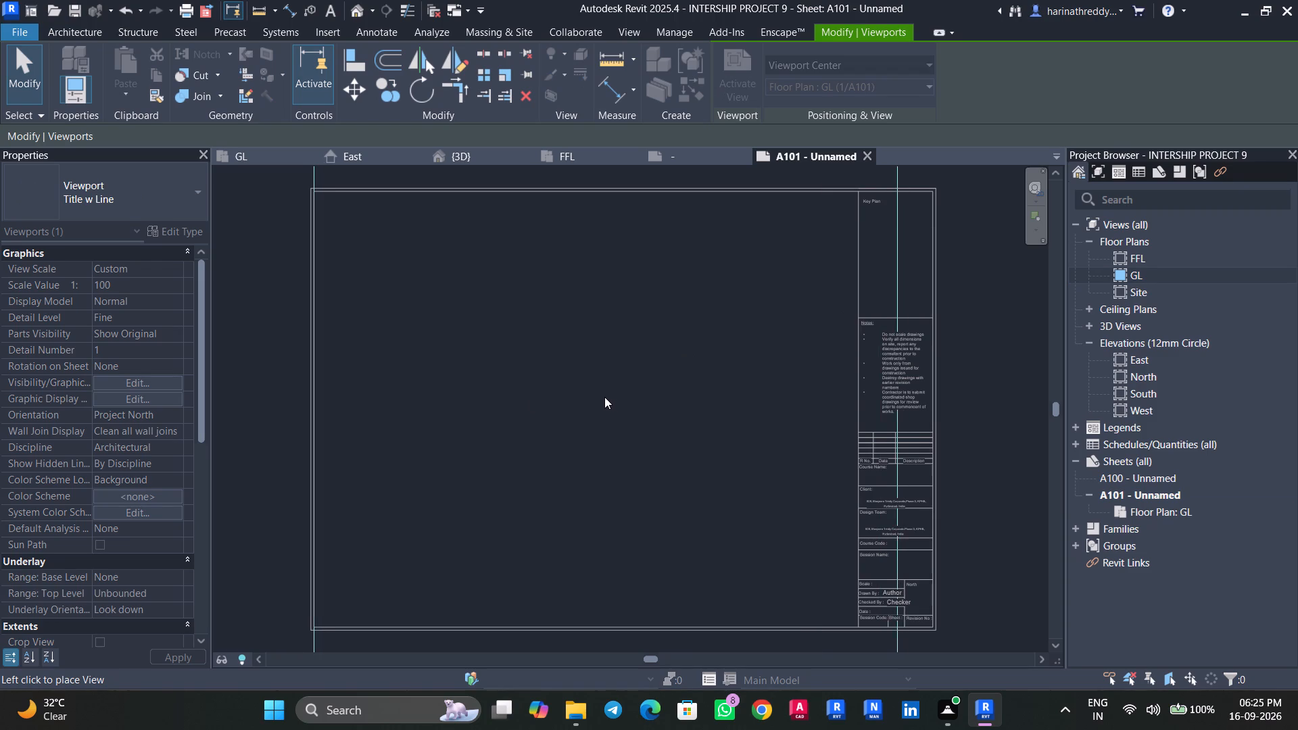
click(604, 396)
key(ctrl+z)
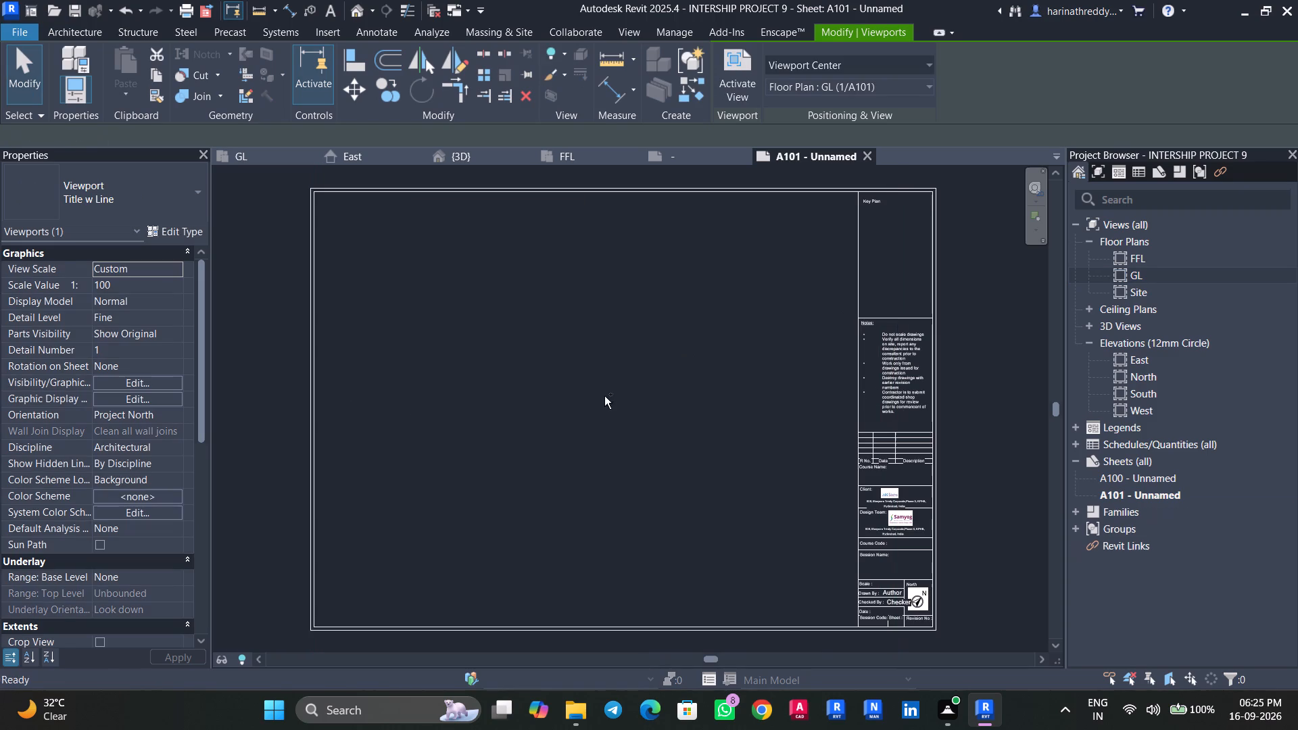
Unload and remove the linked 12-09-2026 (2).pdf from the project.
click(329, 32)
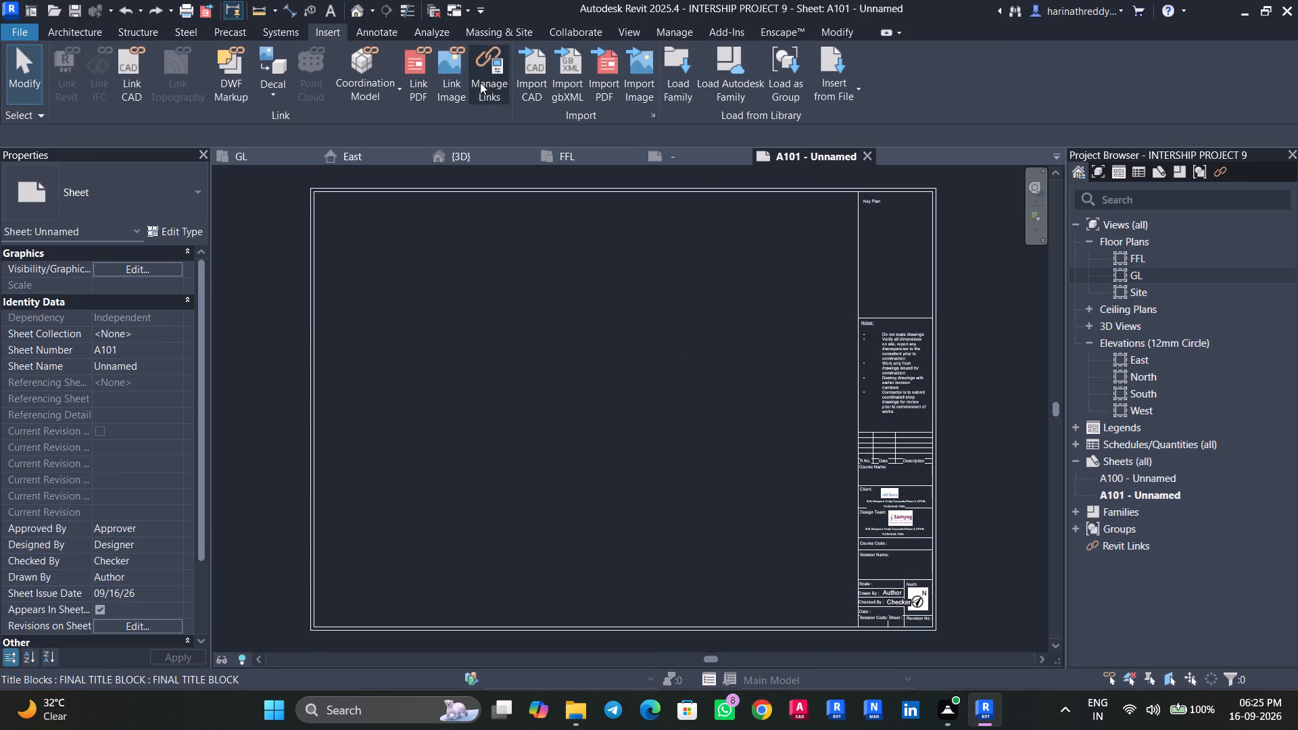
click(480, 82)
click(72, 165)
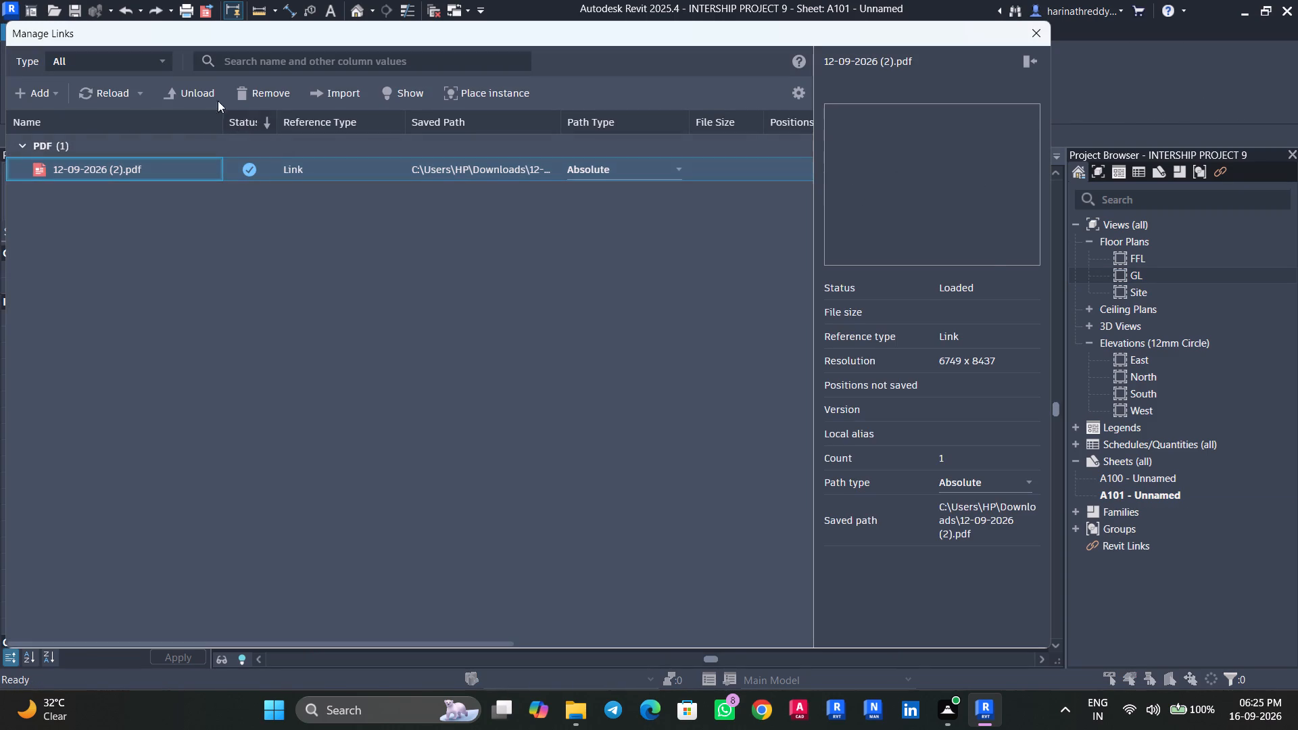
click(210, 95)
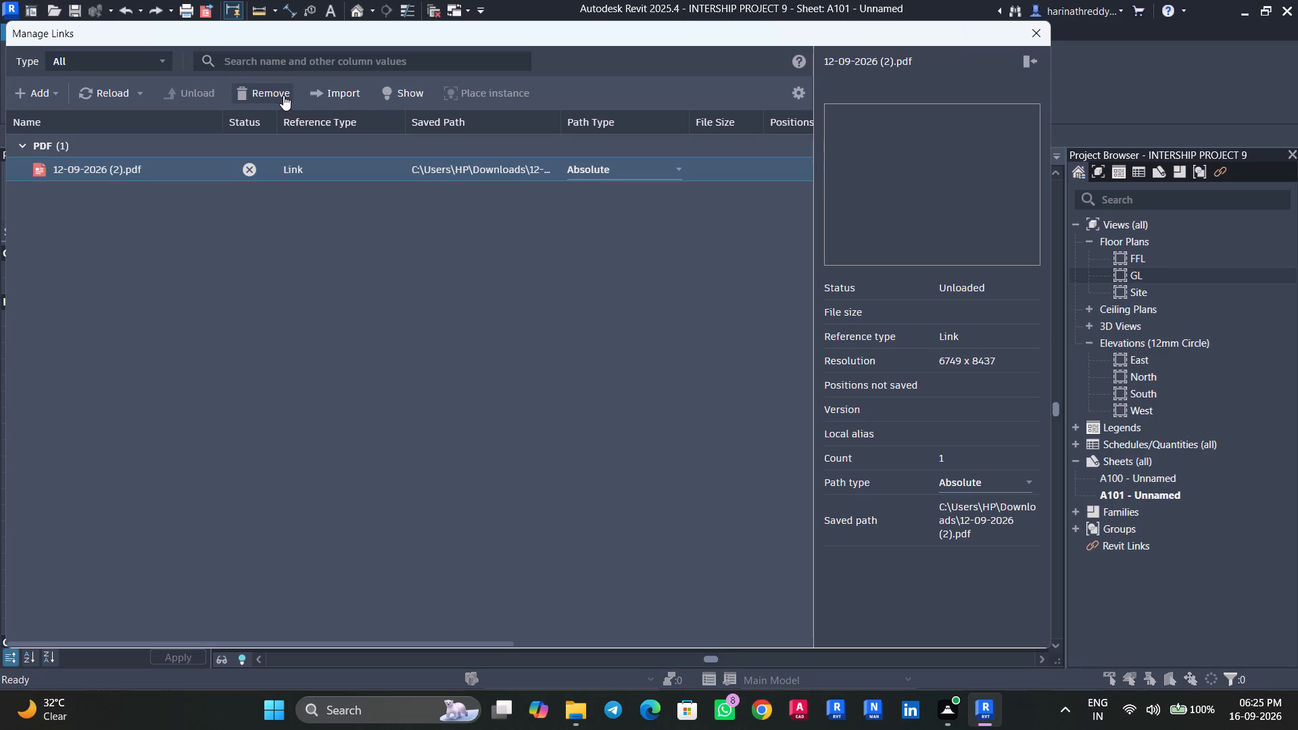
click(283, 95)
click(573, 400)
click(1034, 32)
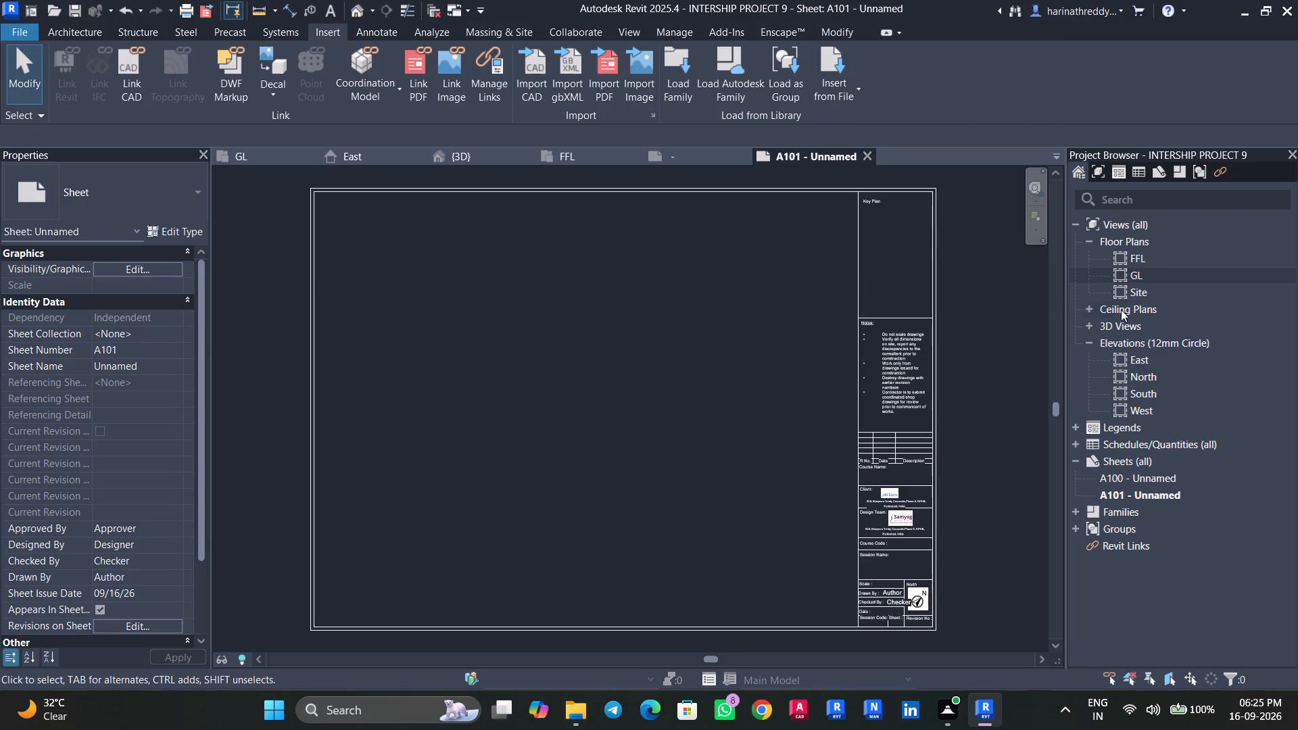
Place the GL floor plan view on sheet A101.
drag(1145, 278, 690, 370)
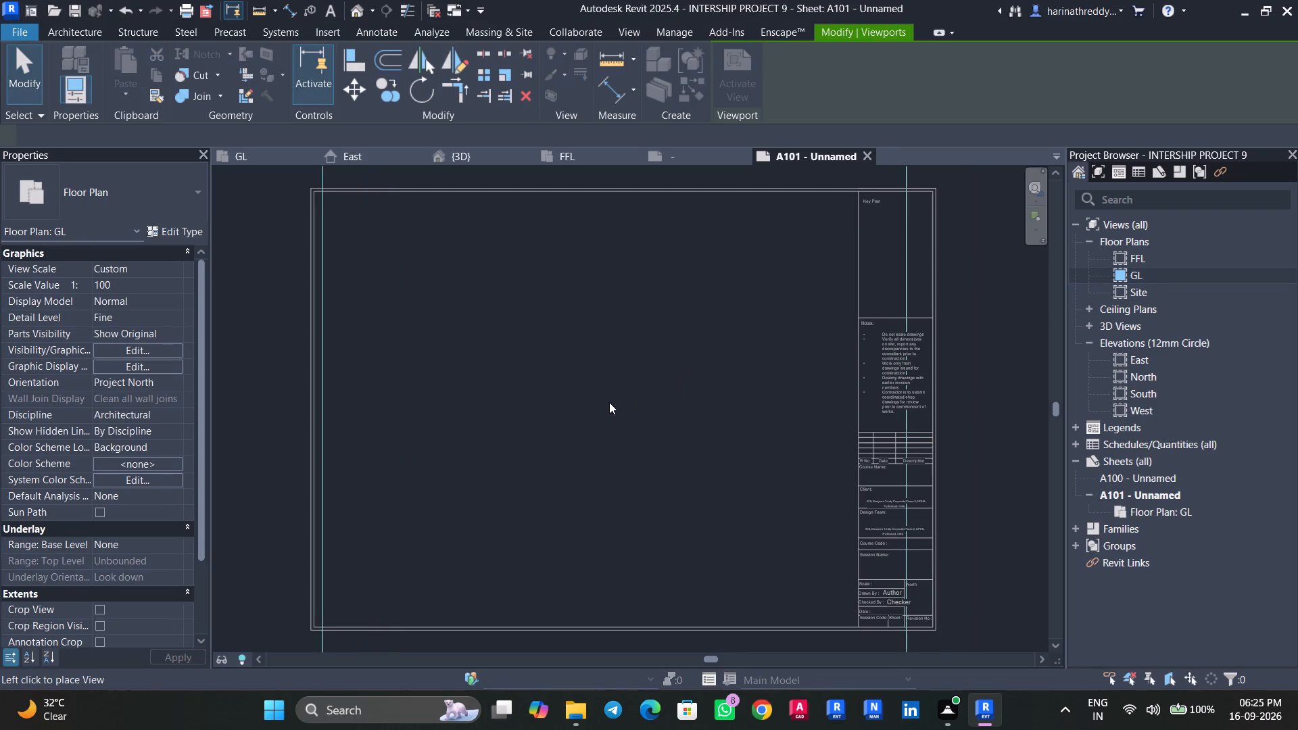
click(606, 401)
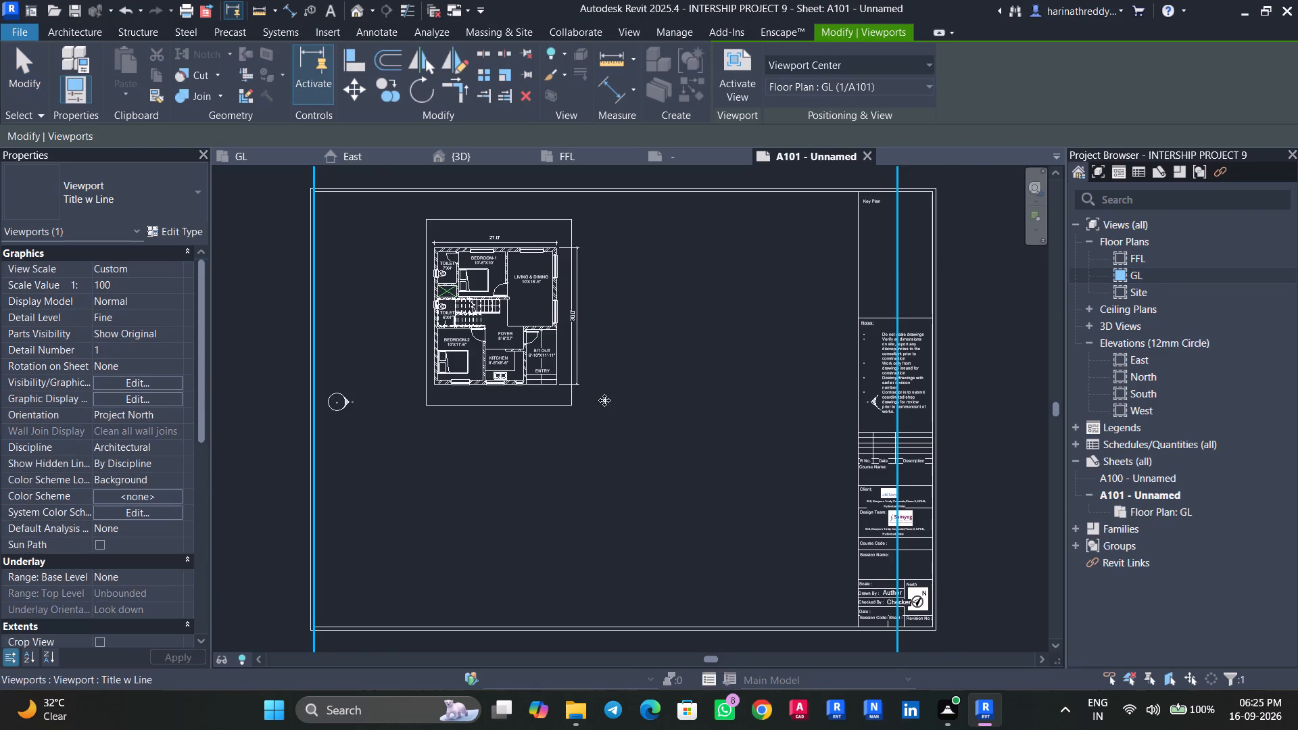
Turn off the Elevations annotation category in the GL floor plan's visibility/graphic overrides.
double_click(1130, 274)
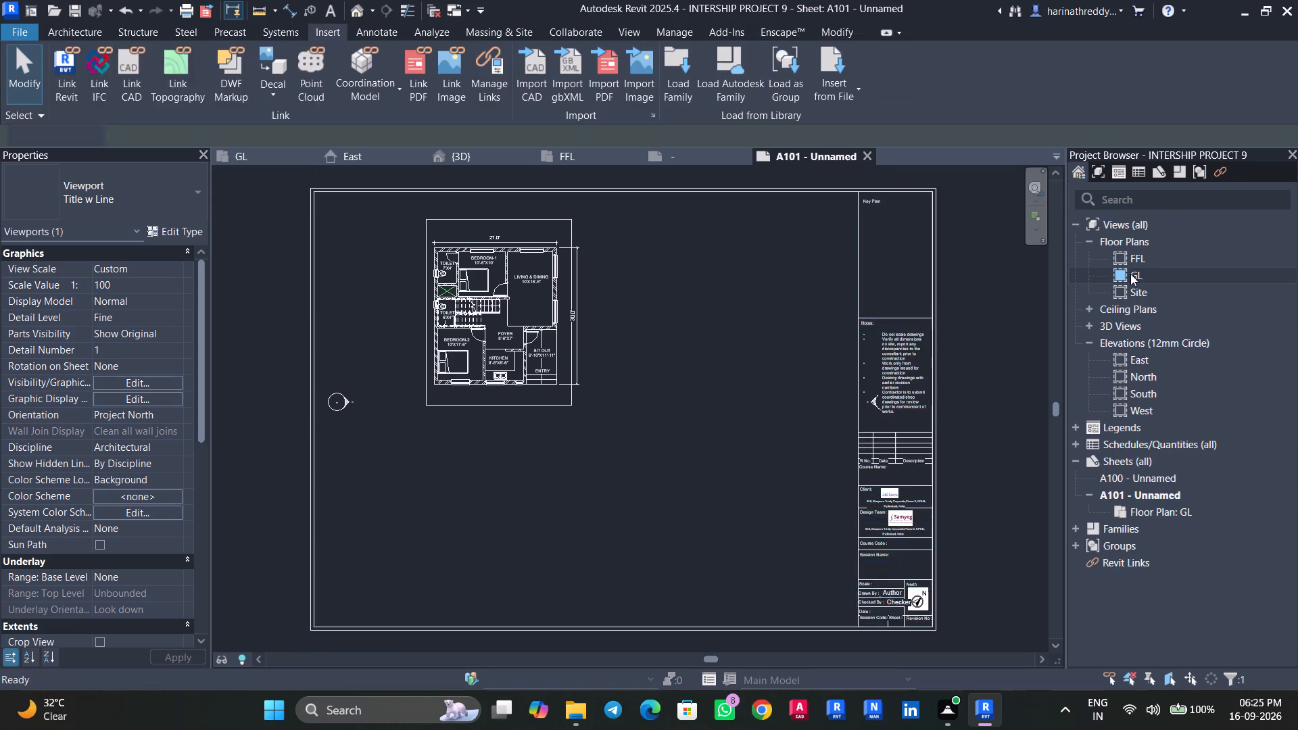
text(VV)
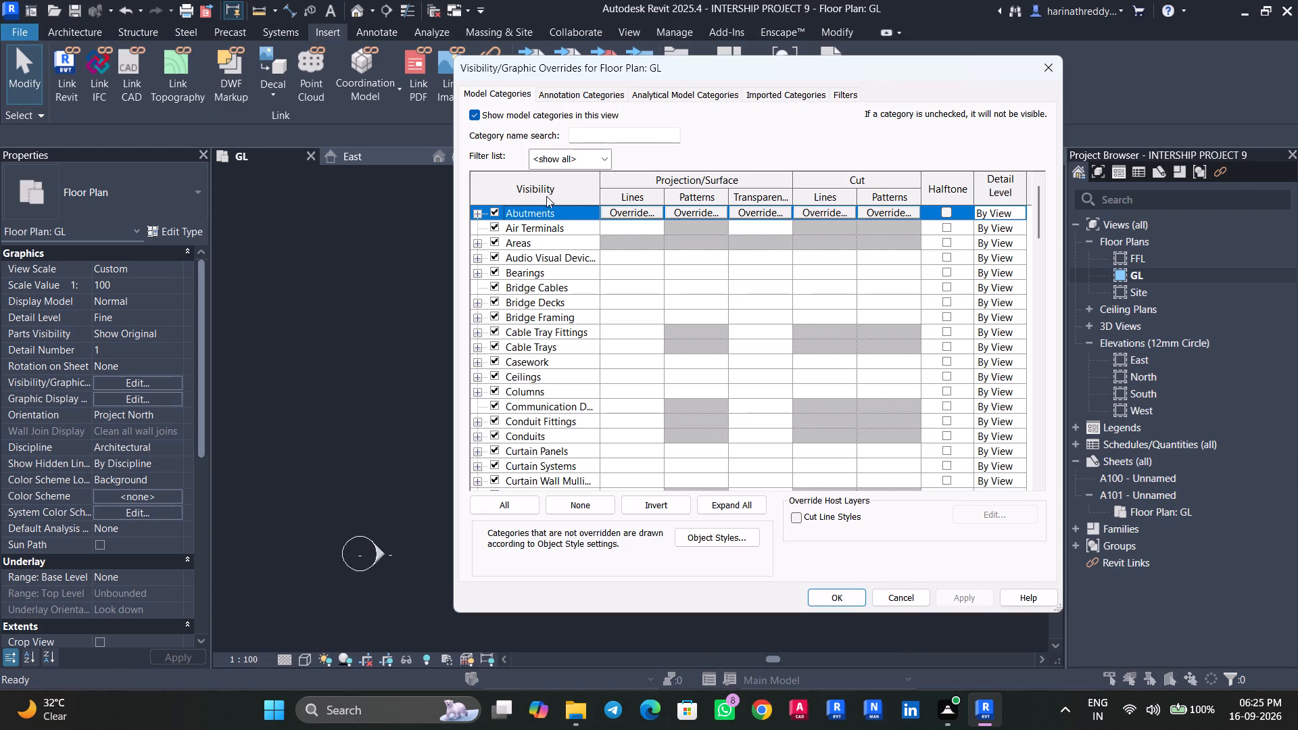
click(554, 96)
click(536, 268)
key(e)
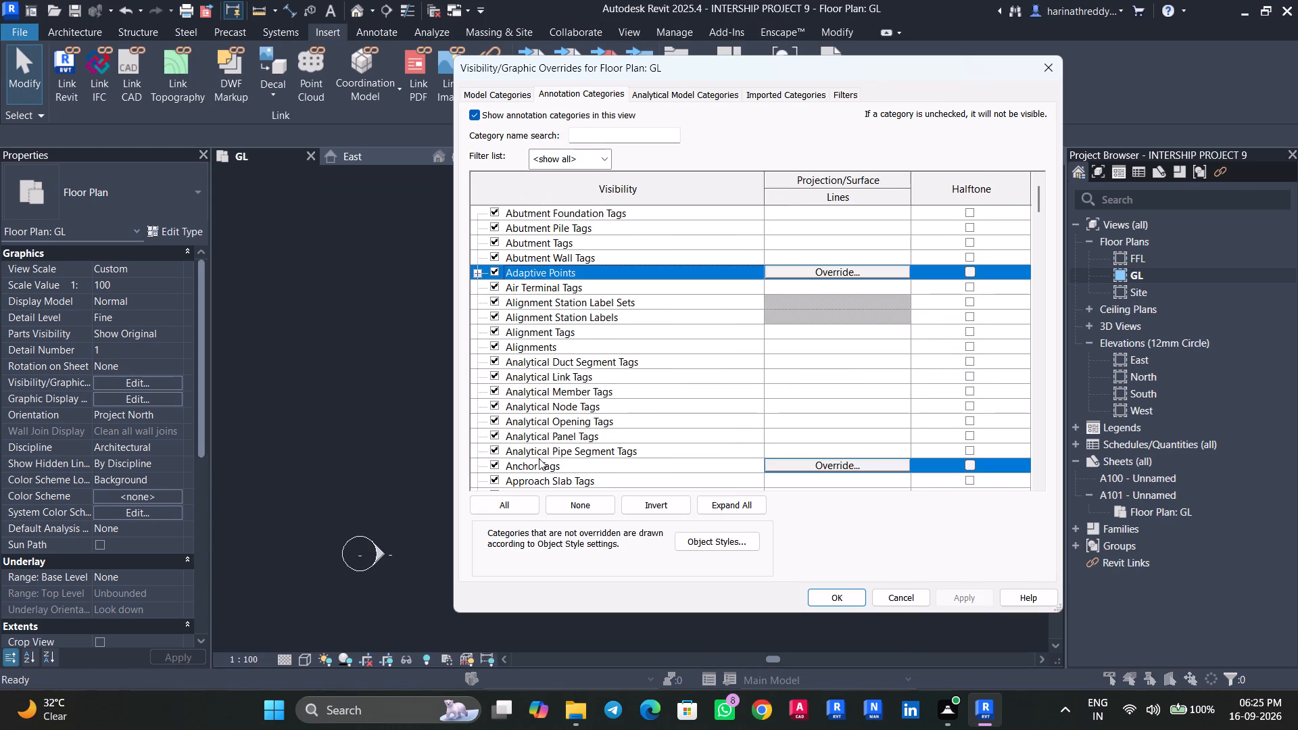
scroll(542, 454, down, 6)
click(494, 404)
click(949, 591)
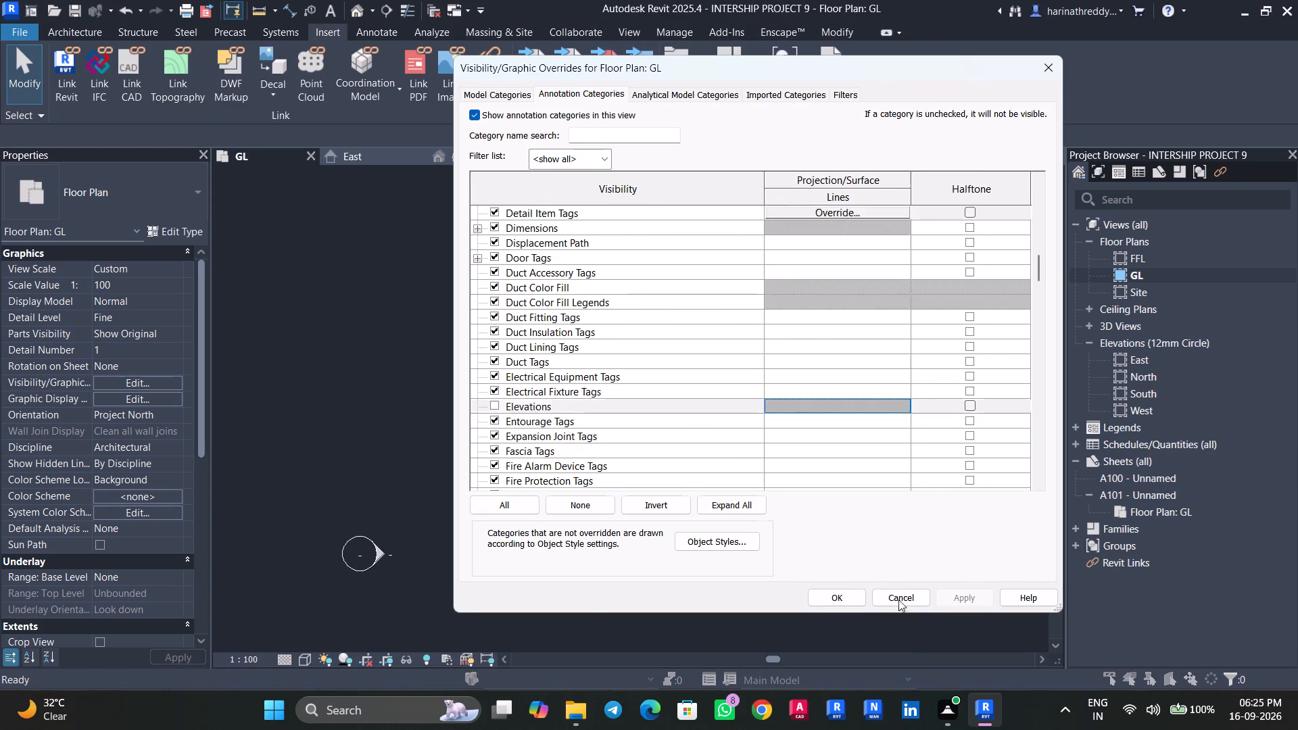
click(829, 605)
Set the scale value of the GL viewport on sheet A101 to 50.
double_click(1143, 498)
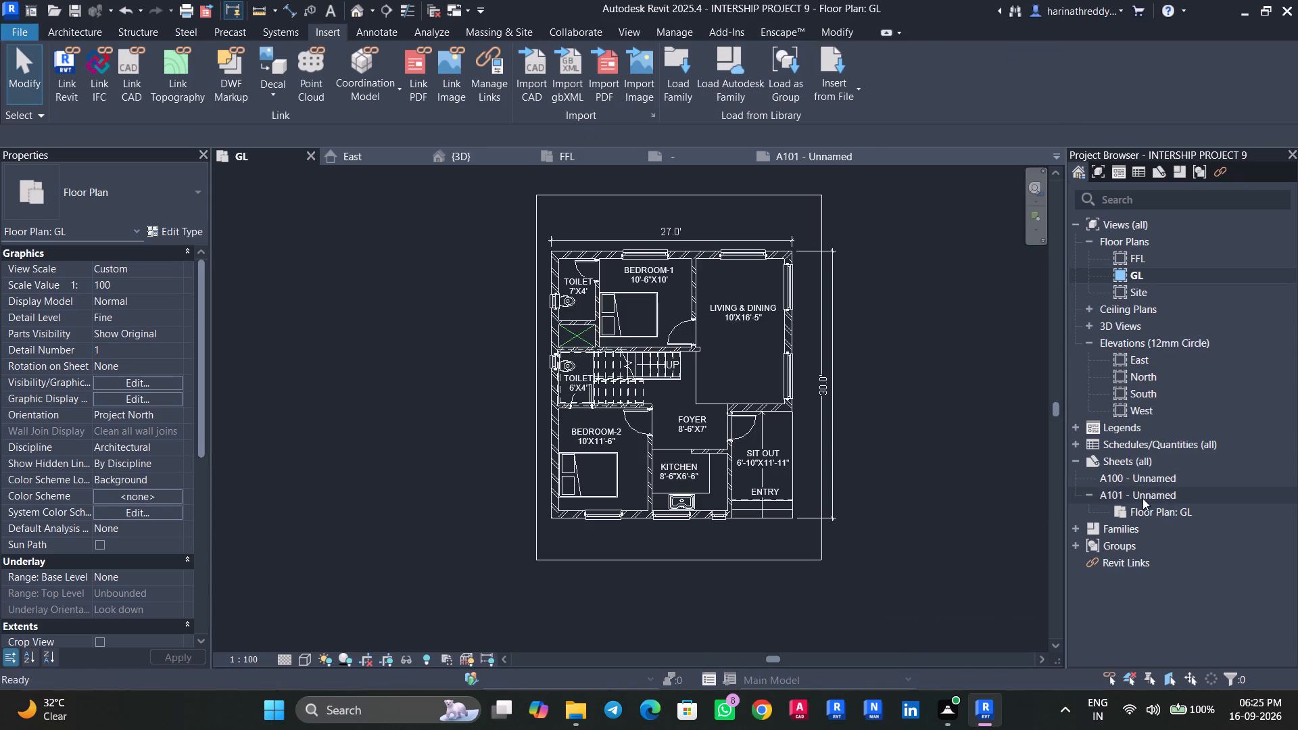
click(544, 387)
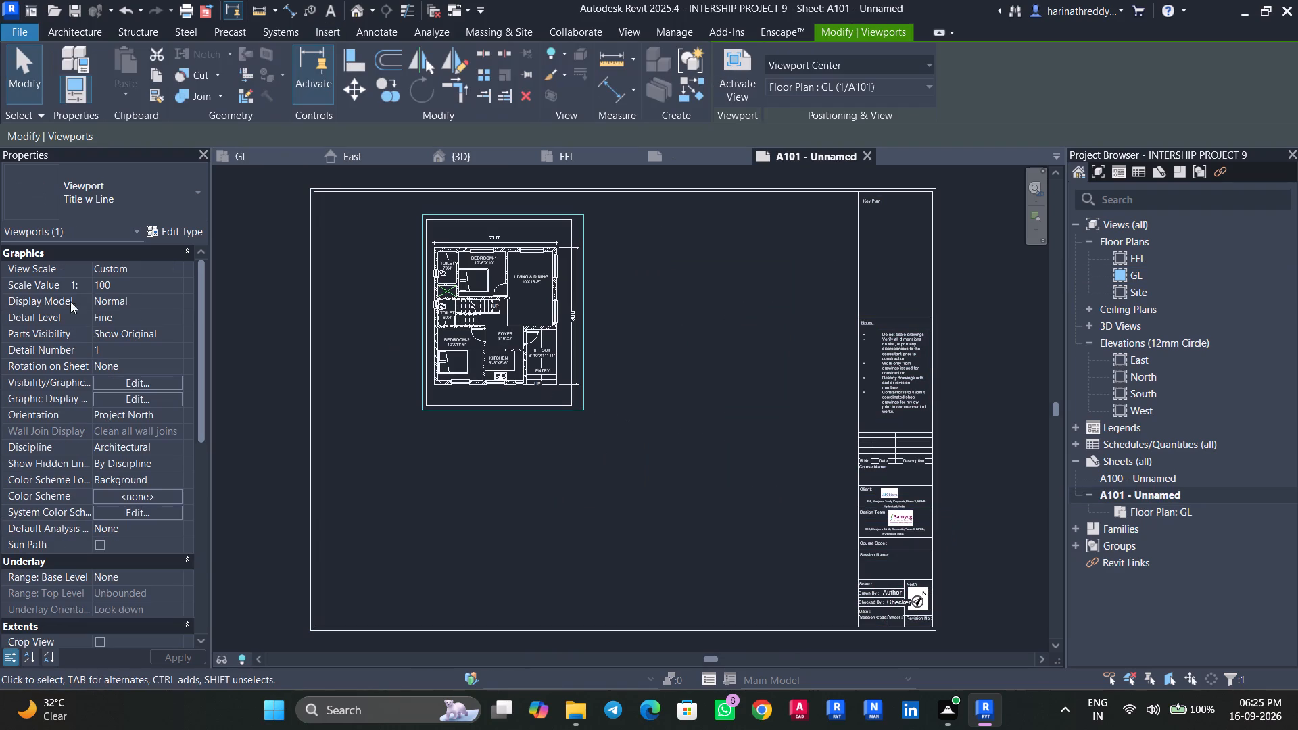
click(128, 287)
text(50)
Move the GL viewport inside the title block's empty drawing area.
scroll(544, 452, down, 10)
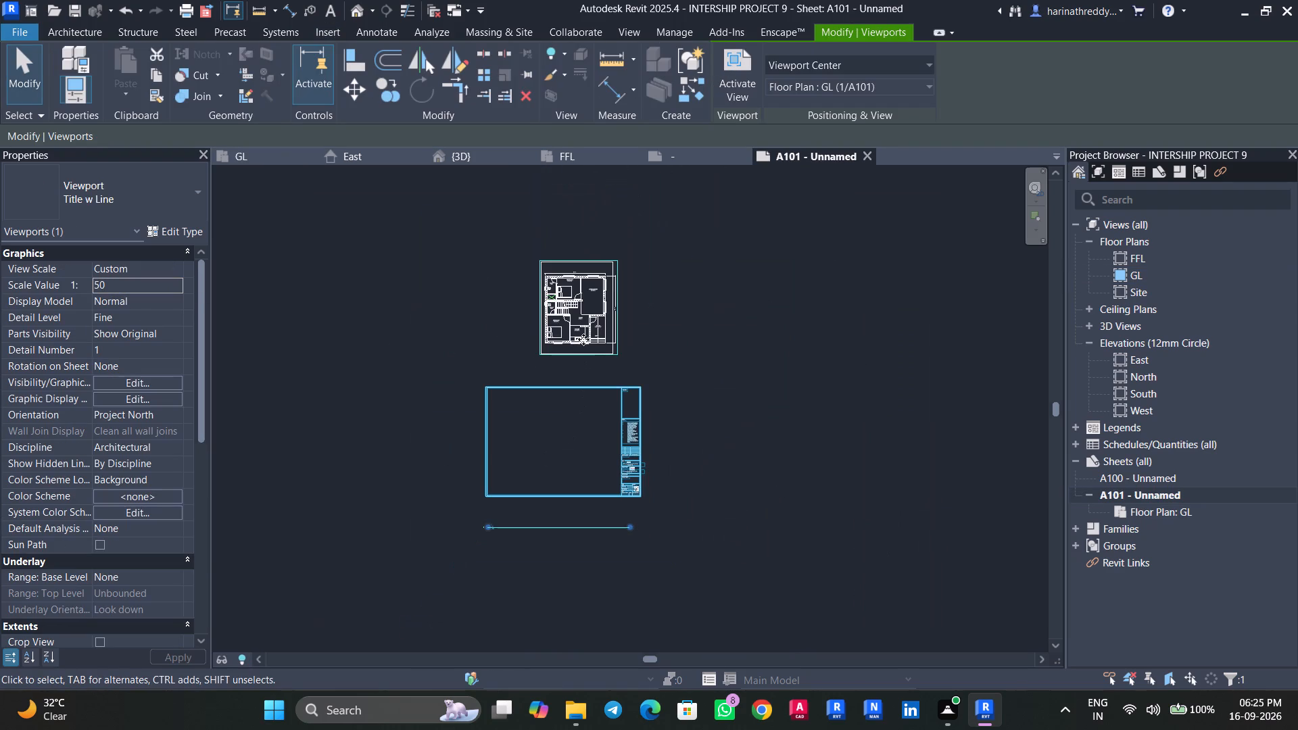
drag(584, 331, 560, 460)
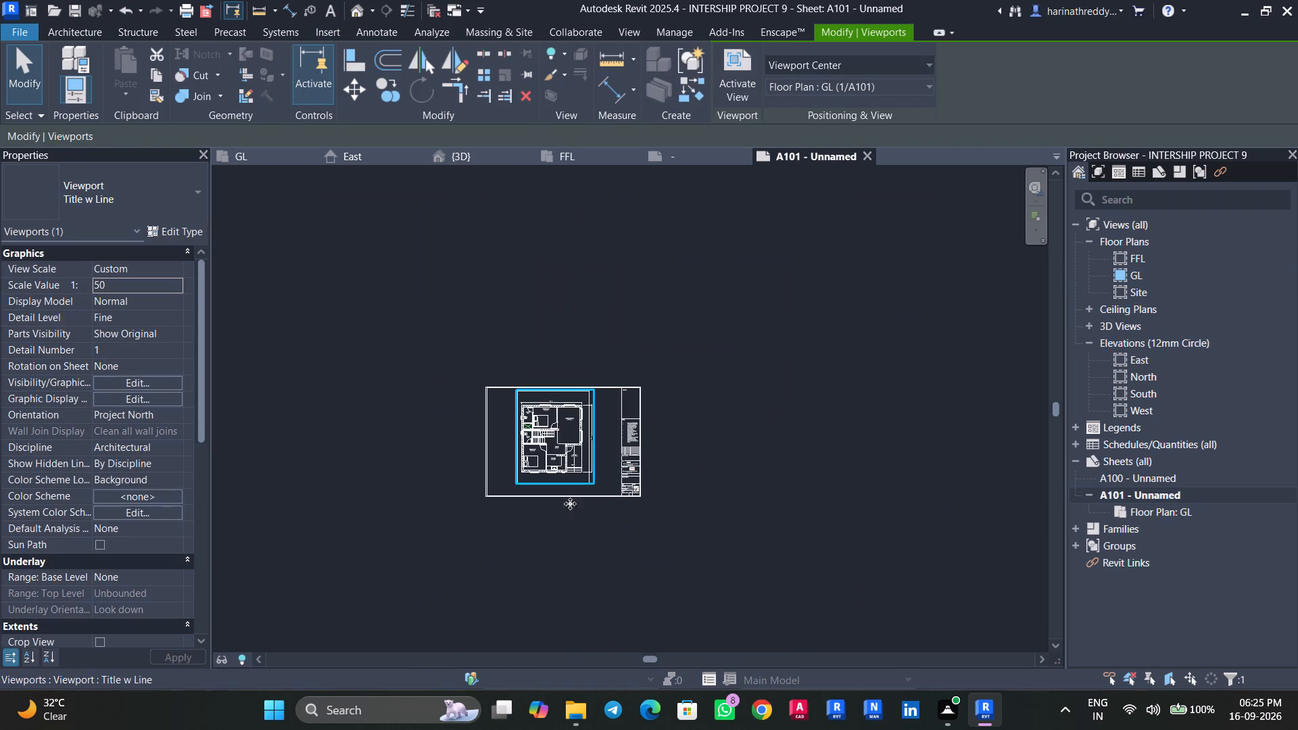
Move the GL view title up from below the sheet to just inside the title block's bottom border.
middle_drag(582, 554, 599, 417)
click(578, 520)
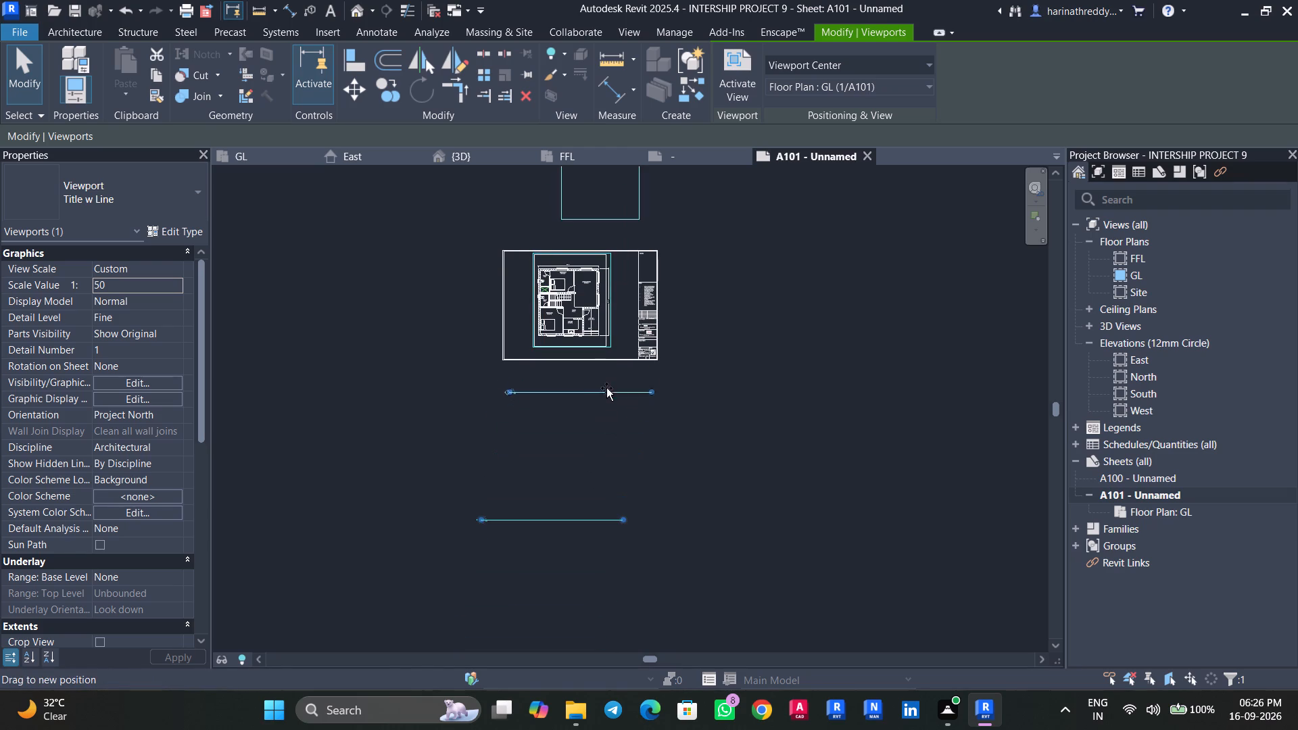
key(Escape)
key(Escape)
click(569, 516)
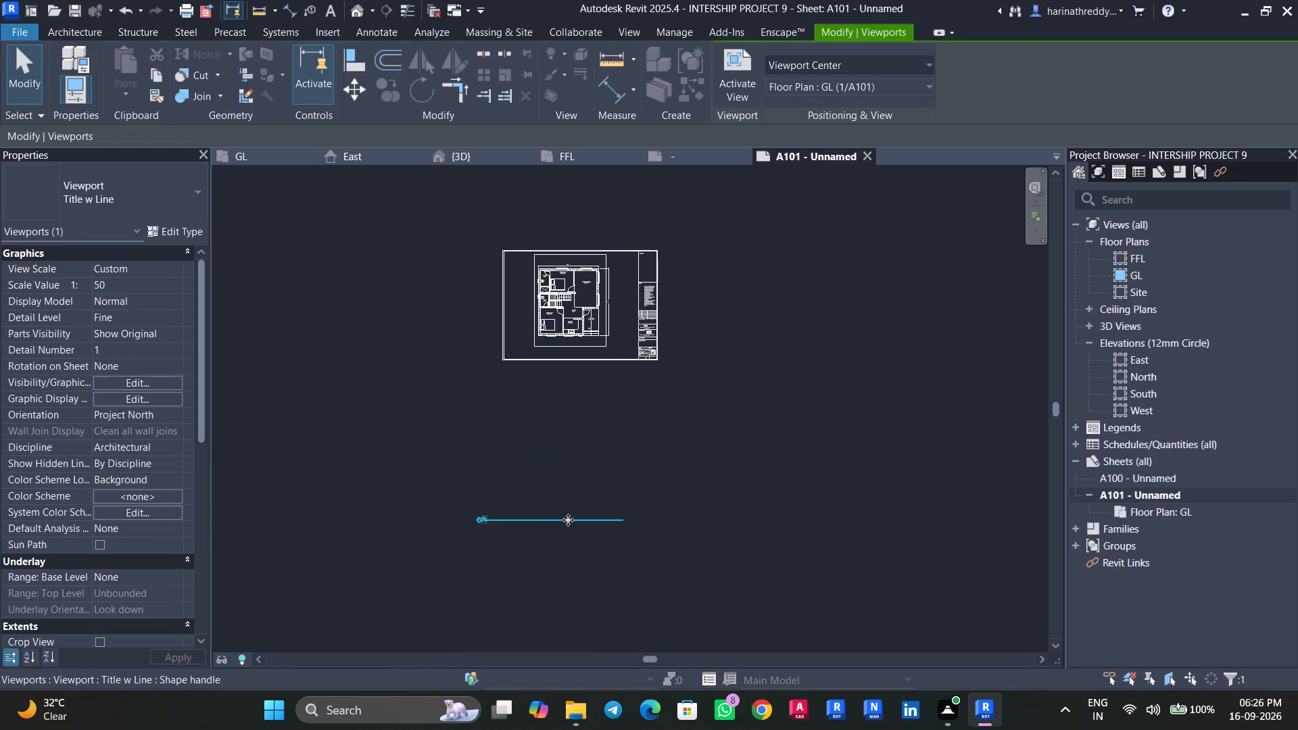
drag(565, 522, 600, 356)
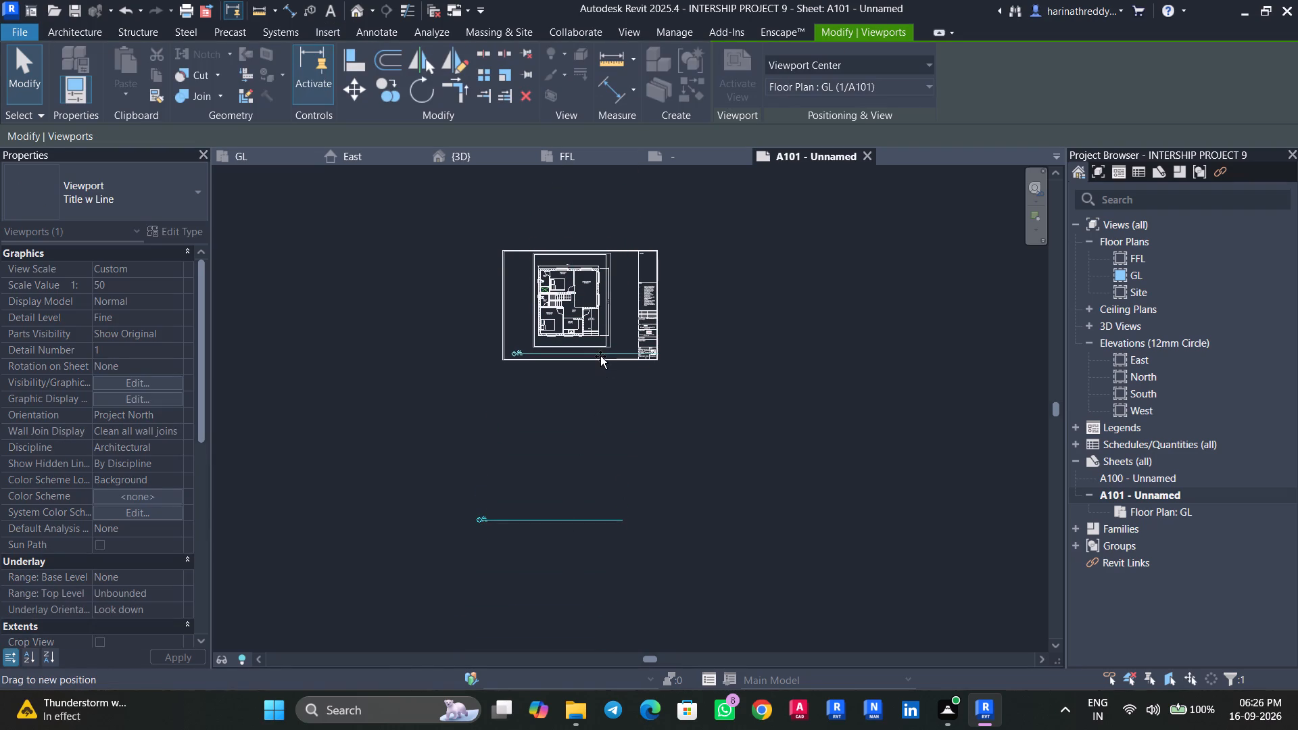
drag(600, 356, 600, 354)
Change the GL viewport type to Title No Line.
click(122, 193)
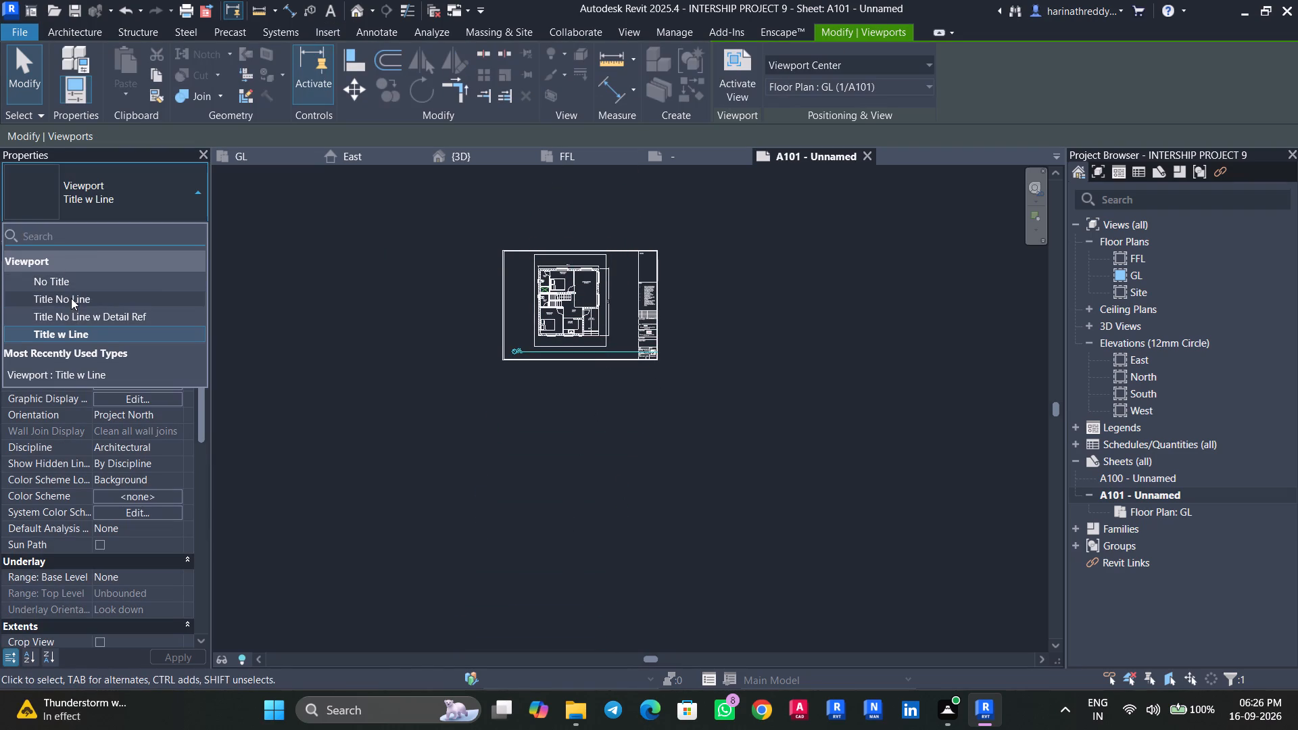
click(71, 297)
Shift the GL view title along the sheet so it sits under the plan's lower-left corner.
scroll(474, 332, up, 7)
drag(537, 384, 596, 380)
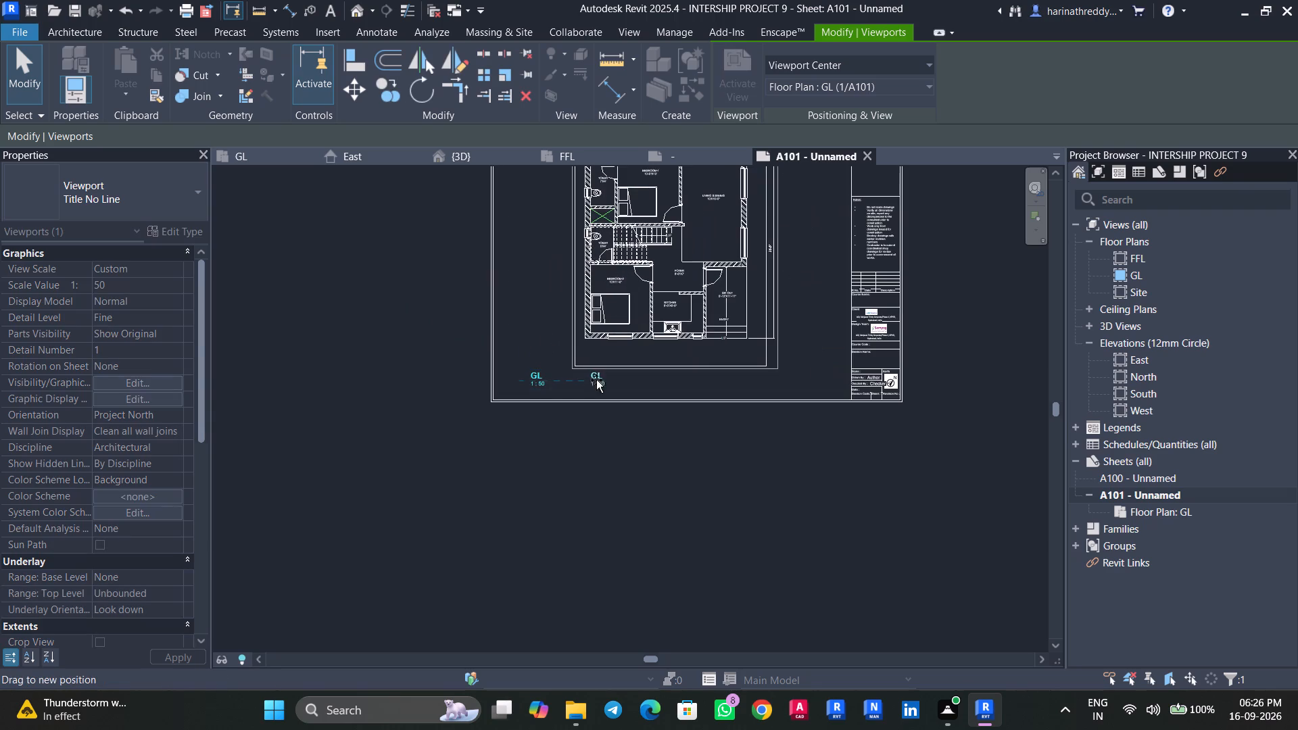
drag(596, 380, 579, 387)
key(Escape)
Export sheet A101 as the PDF INTERSHIP PROJECT 9 to the Downloads folder, with page size ISO A4.
scroll(688, 443, up, 2)
middle_drag(686, 441, 577, 643)
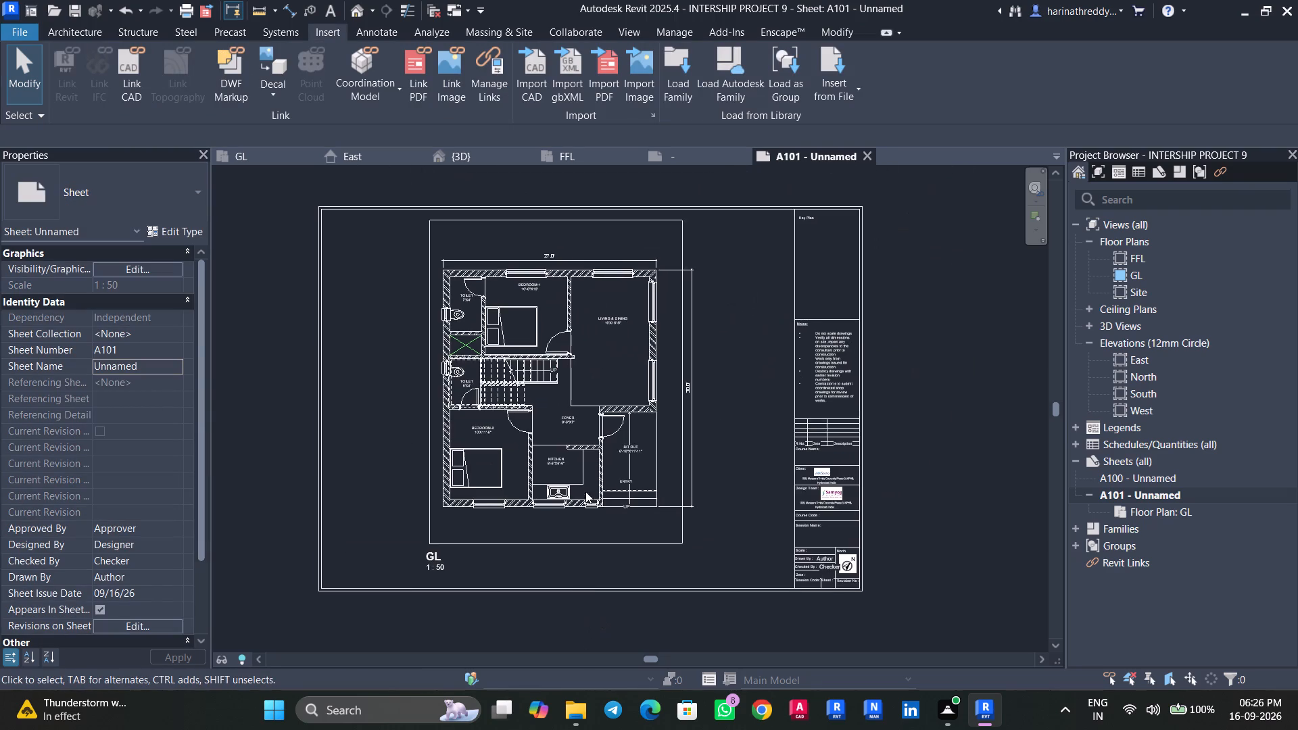
scroll(602, 388, up, 4)
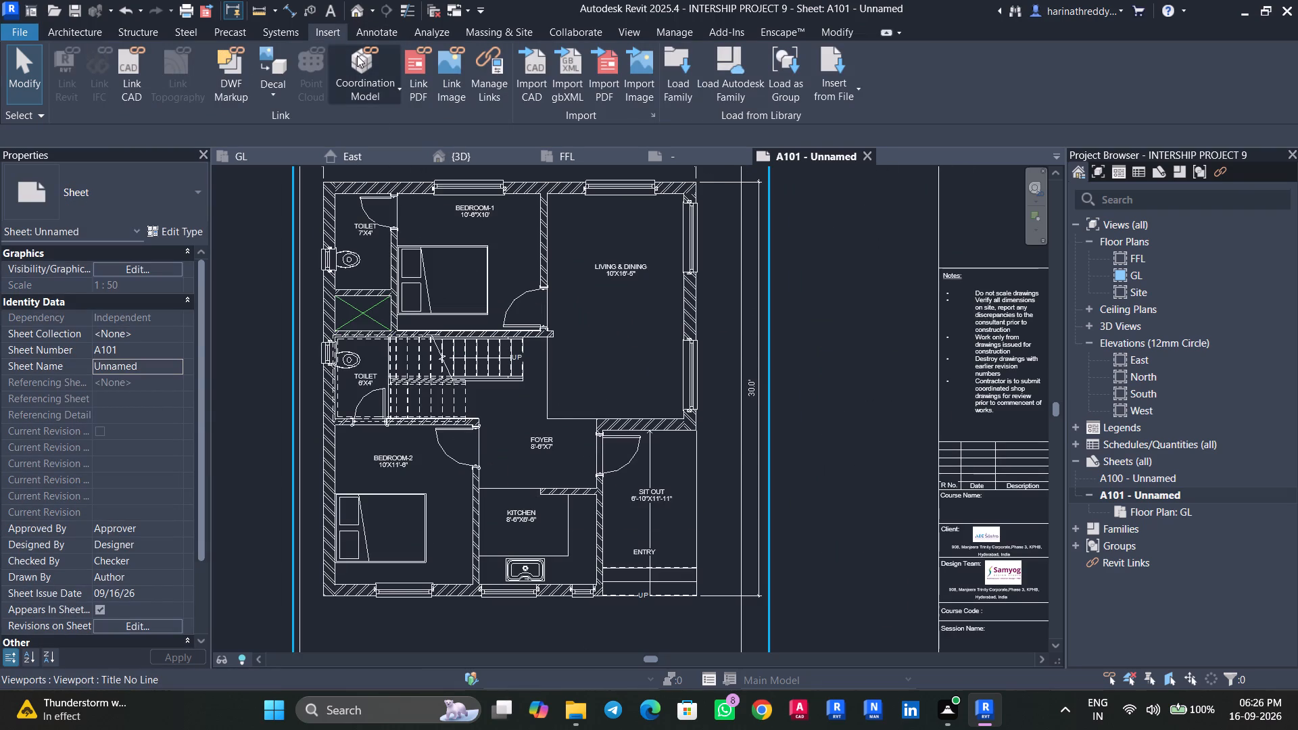
click(209, 13)
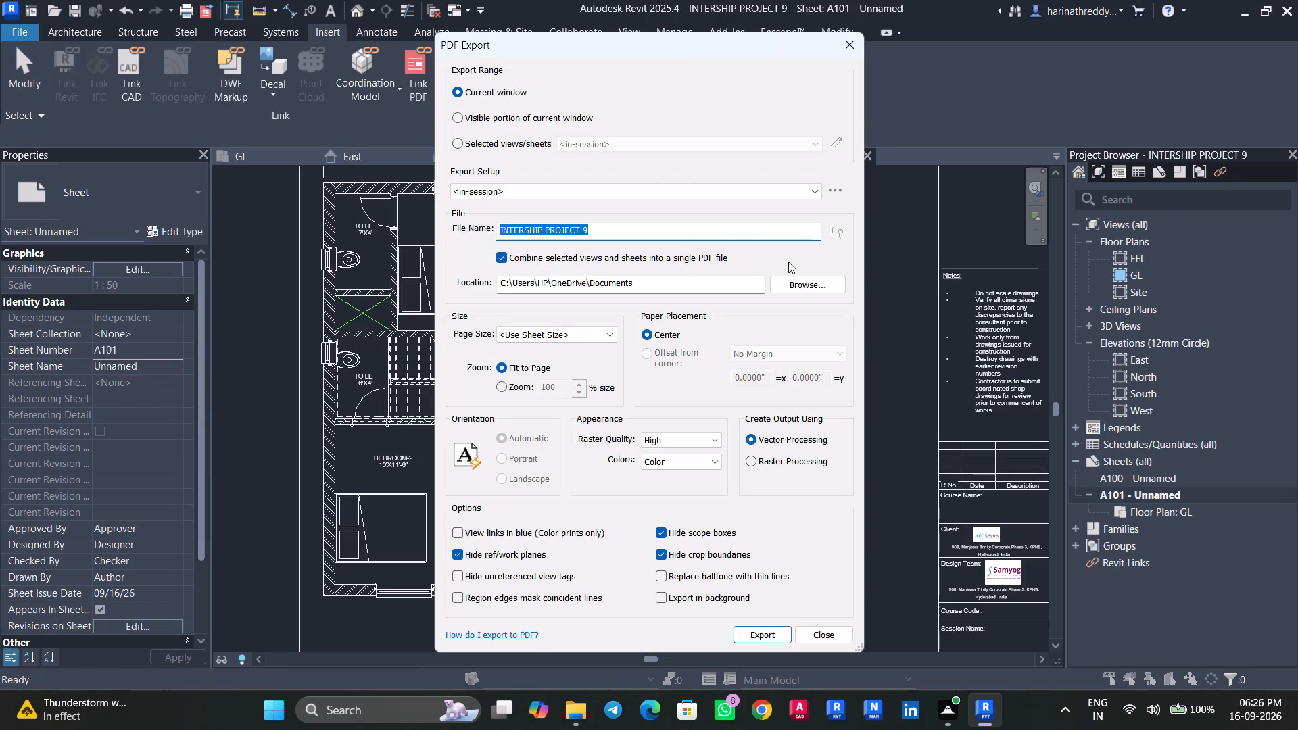
click(796, 279)
click(490, 456)
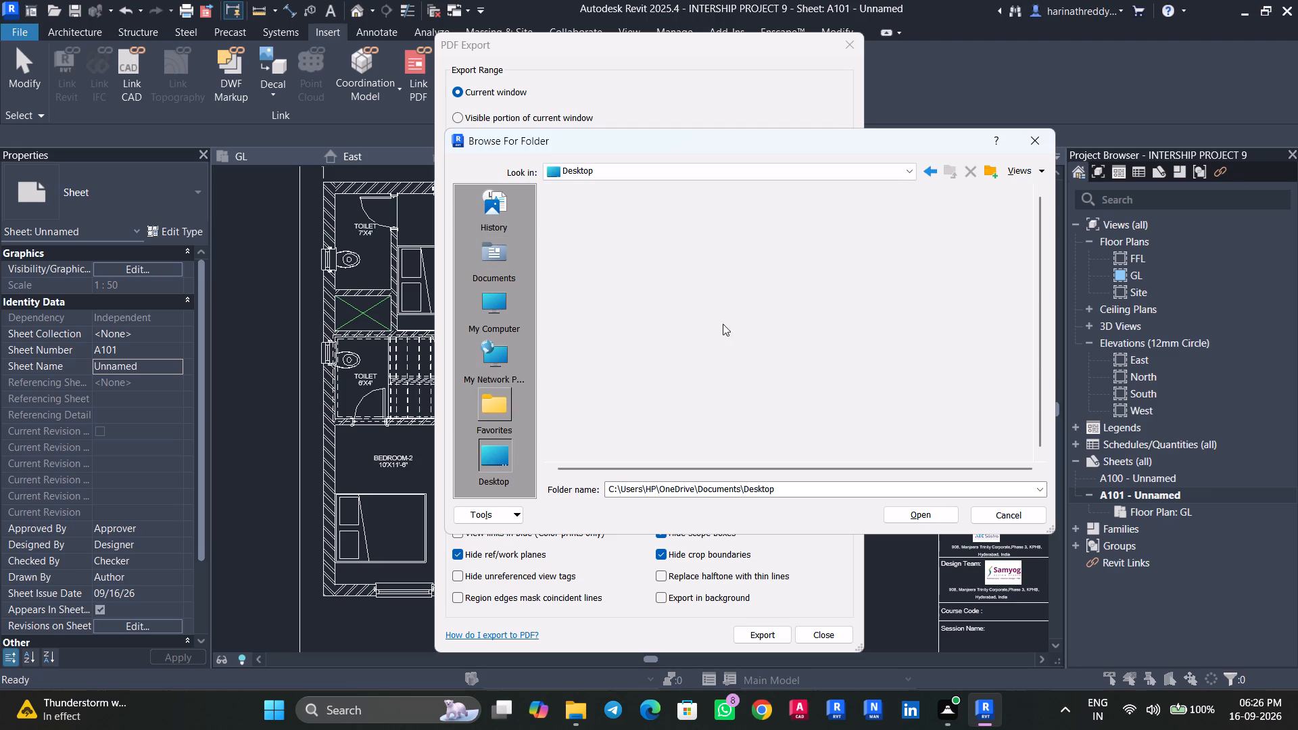
click(610, 366)
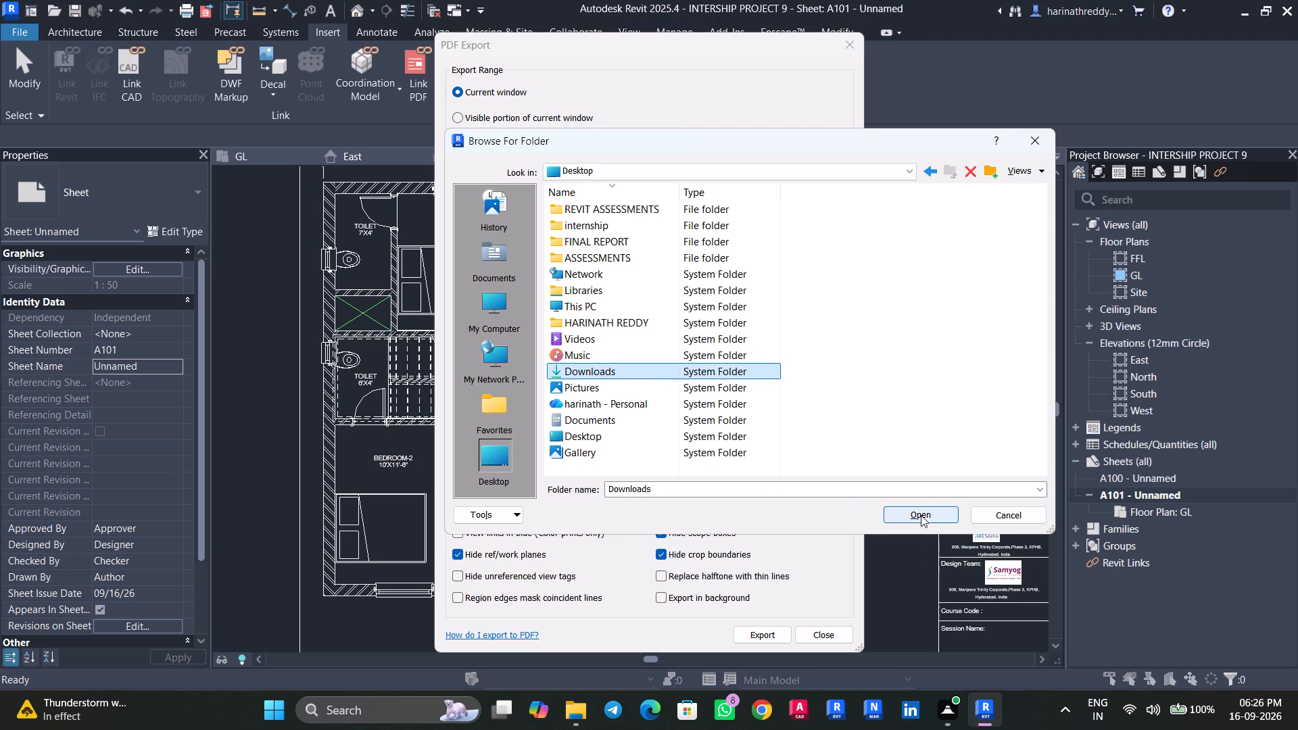
click(920, 515)
click(911, 511)
click(539, 326)
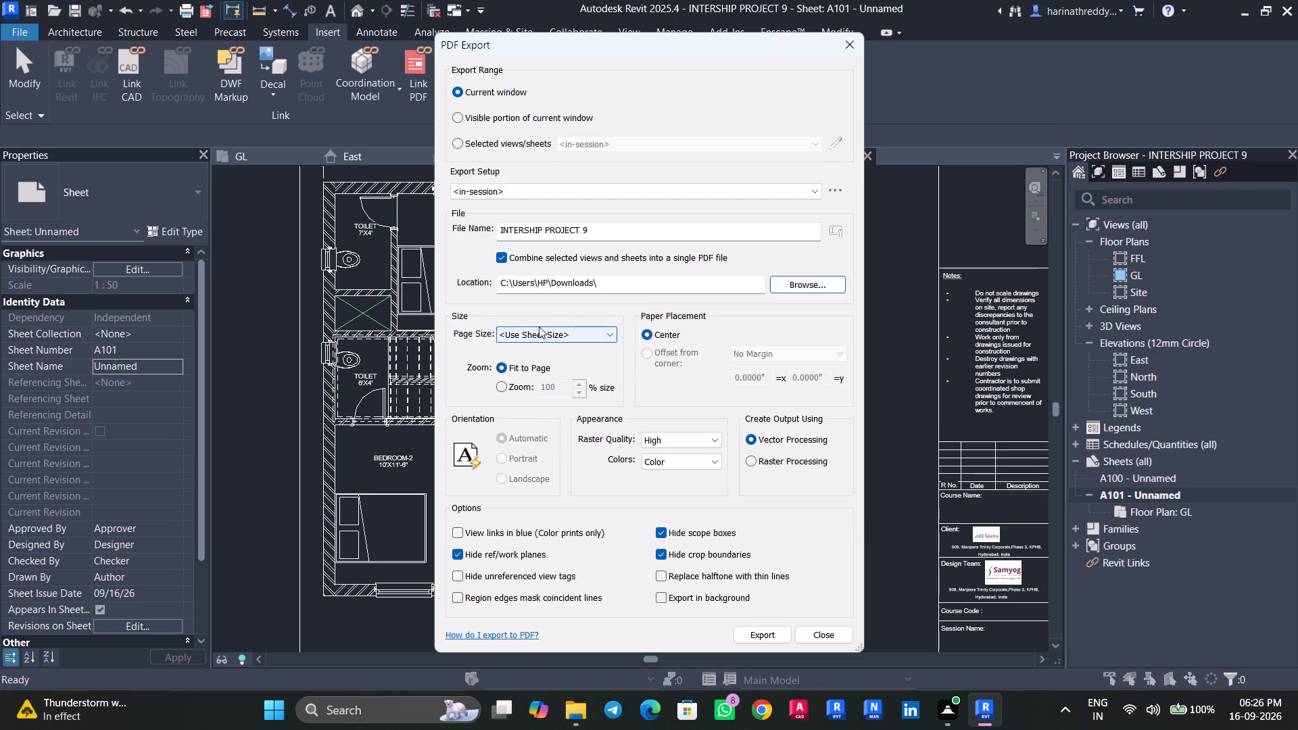
click(554, 417)
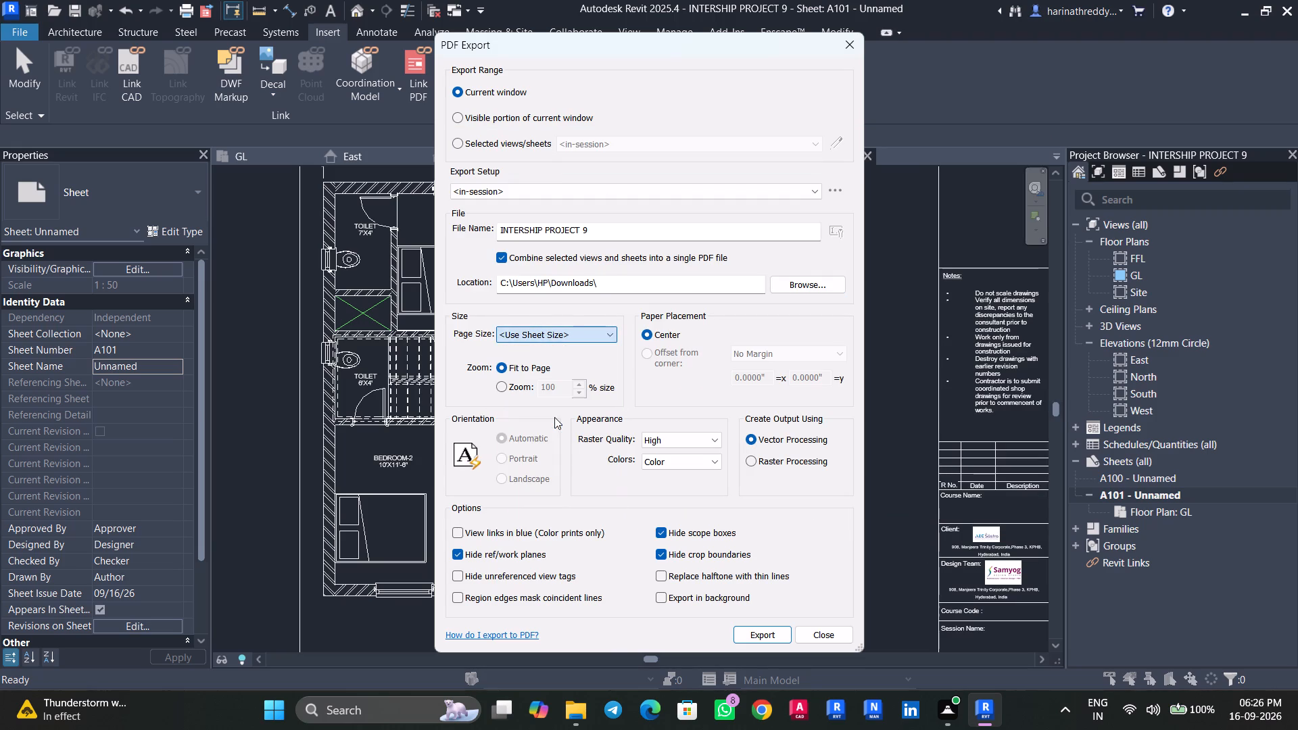
click(763, 635)
double_click(669, 365)
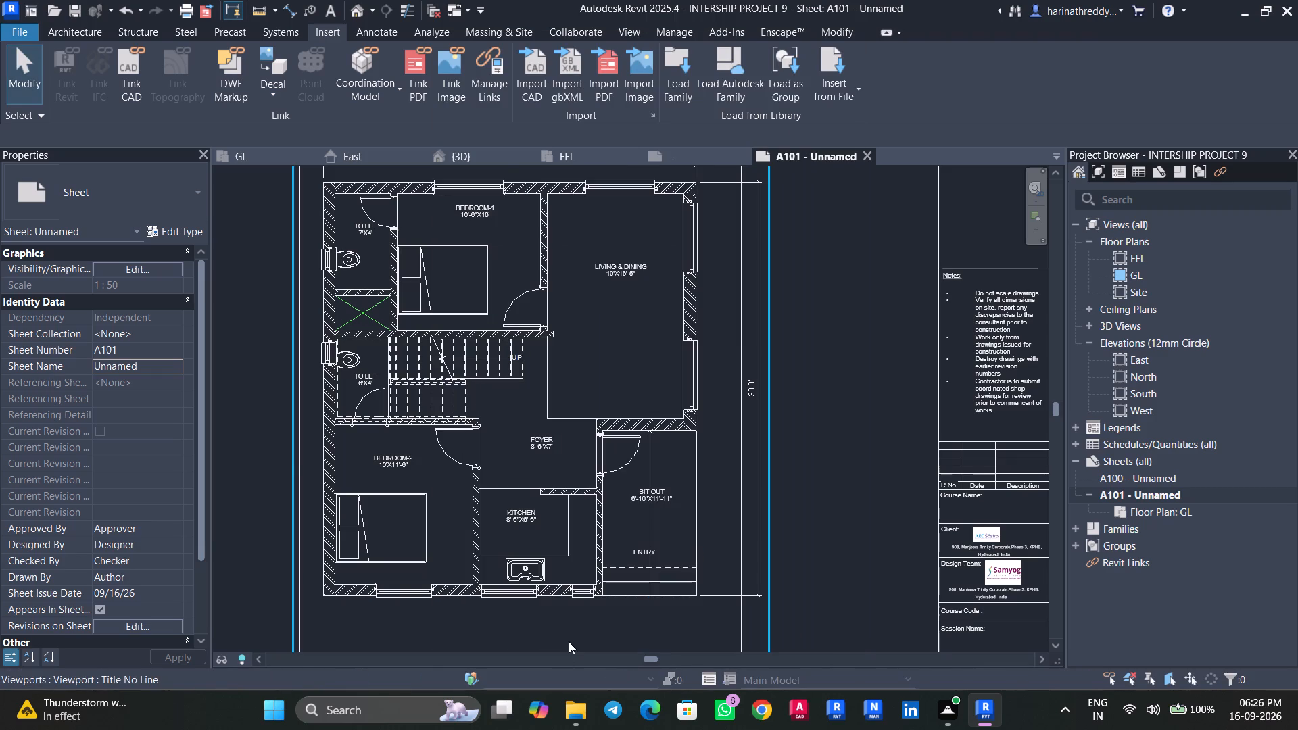
Open the exported INTERSHIP PROJECT 9 PDF from Downloads in File Explorer, check the plan and title block, and close it.
click(570, 708)
click(160, 55)
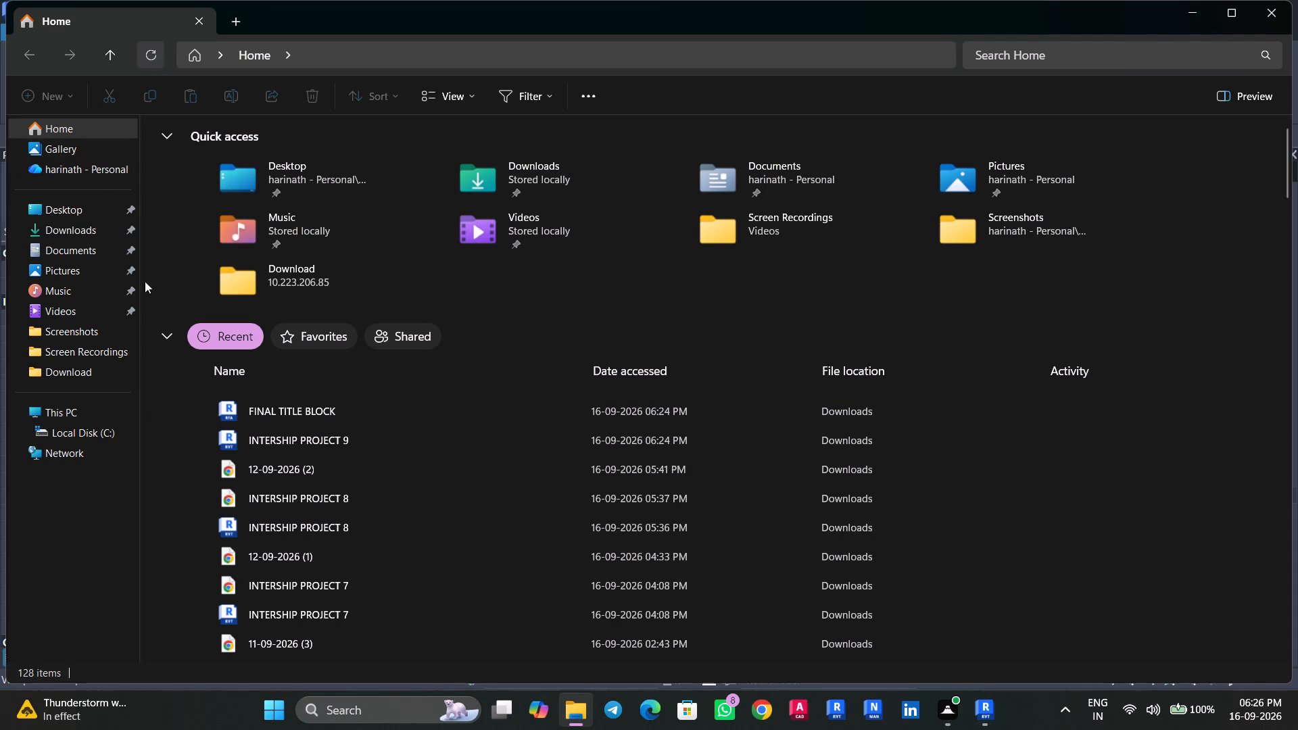
click(254, 473)
click(36, 229)
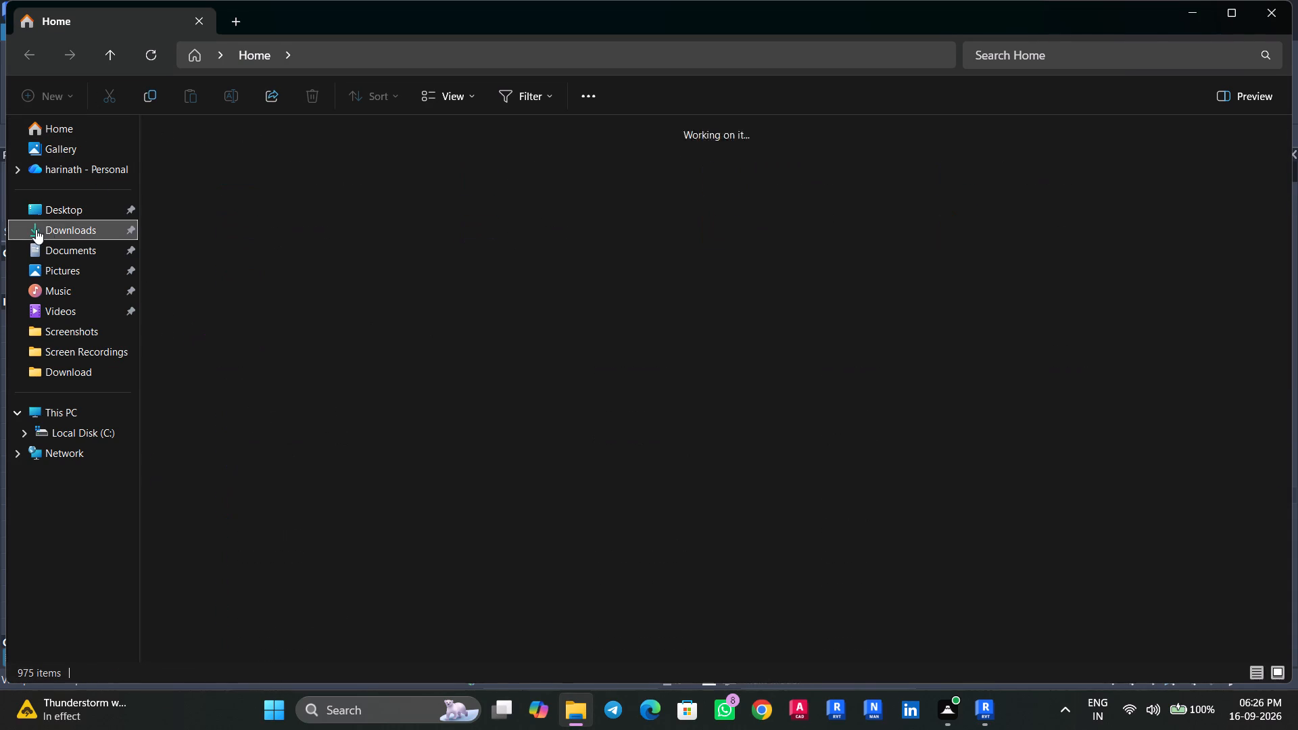
double_click(191, 186)
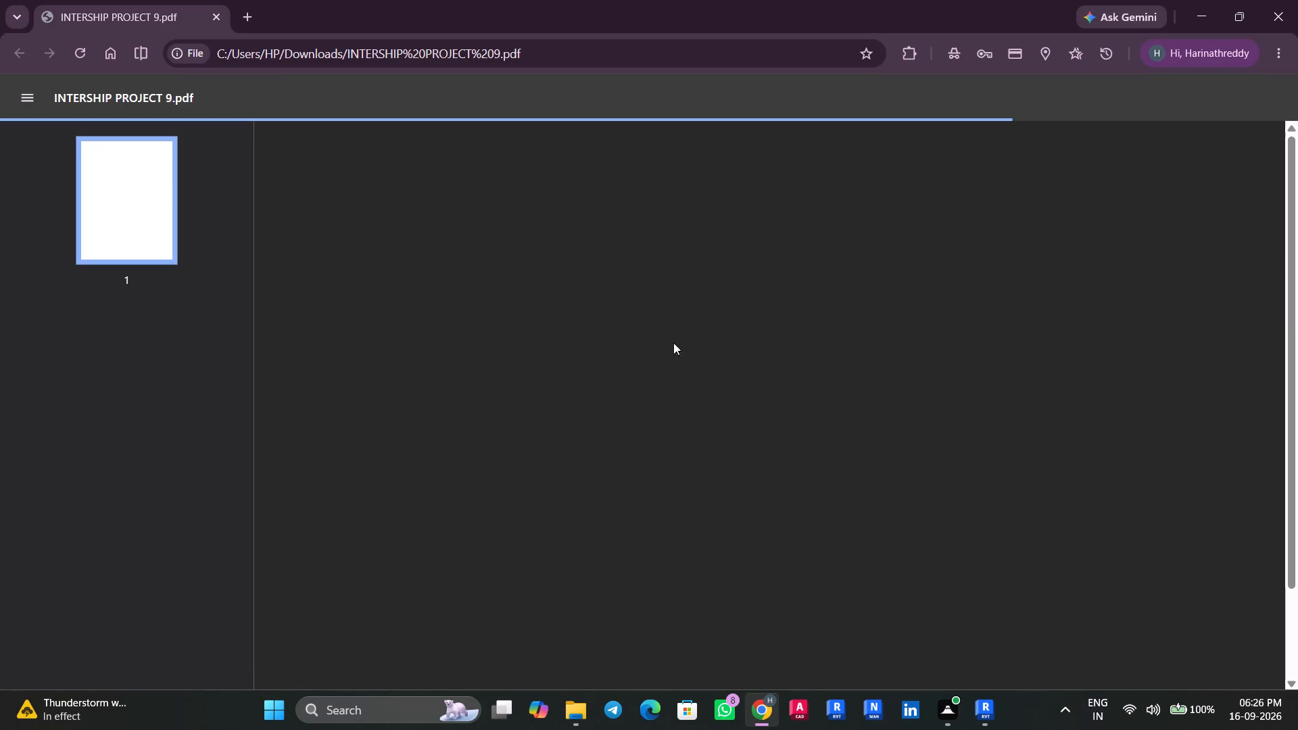
scroll(688, 380, down, 2)
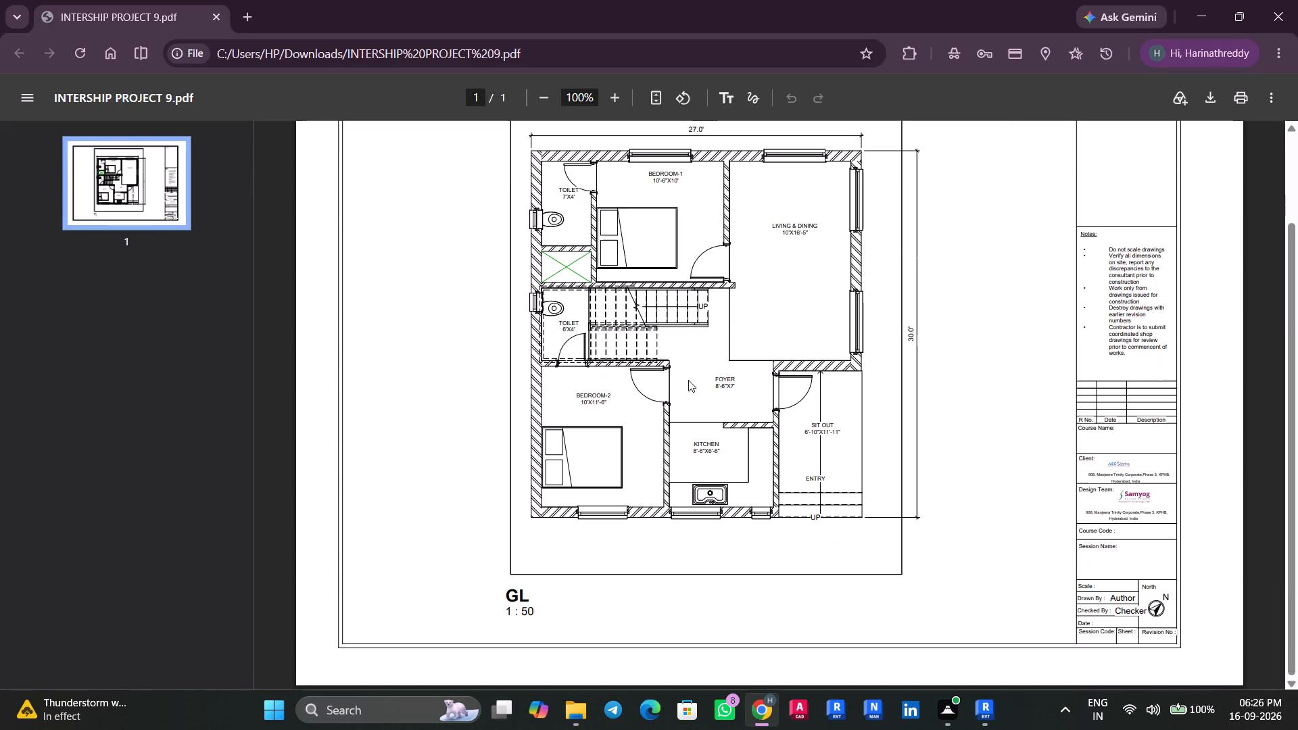
scroll(688, 380, down, 3)
scroll(688, 387, up, 3)
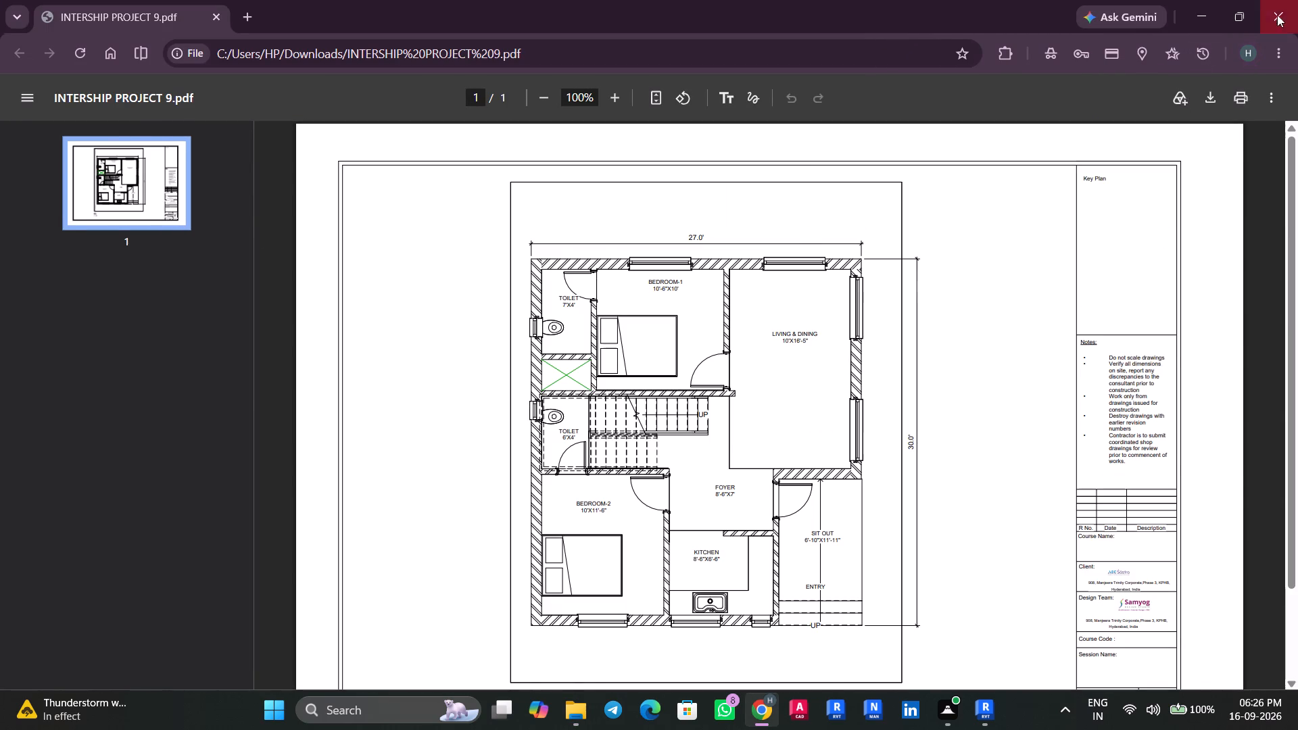
click(1278, 9)
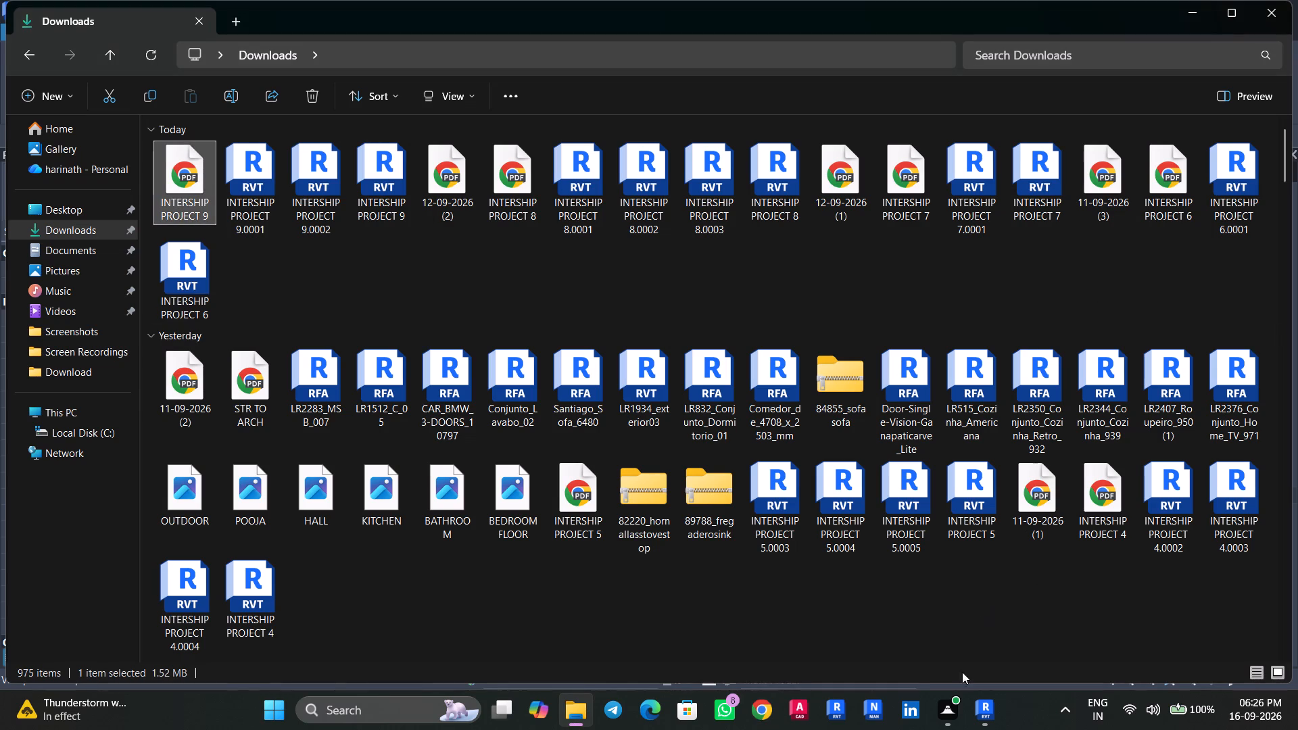